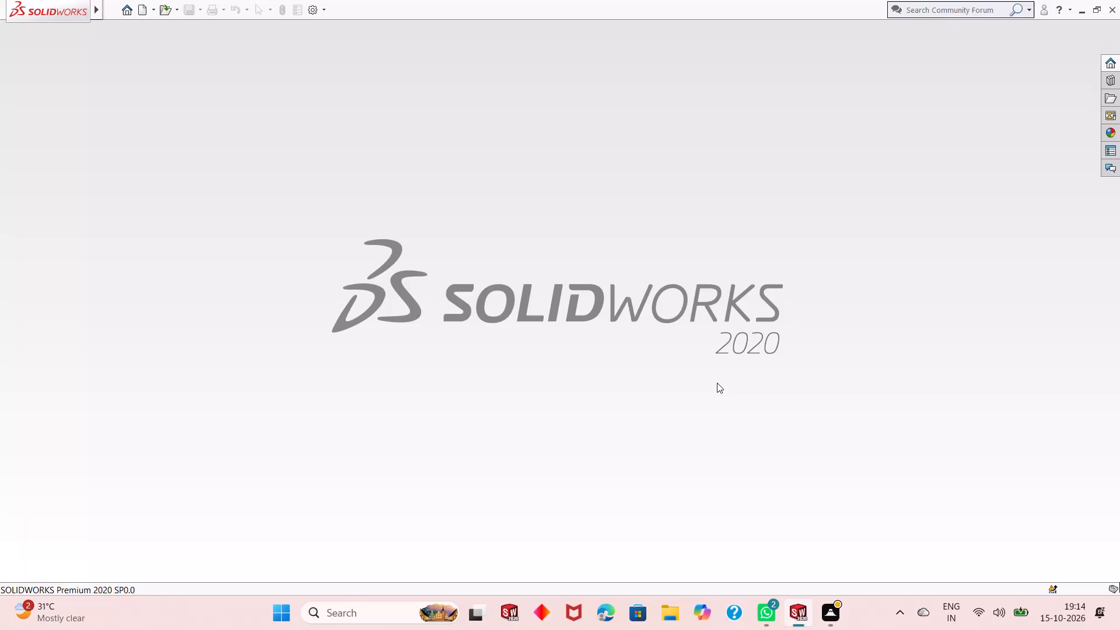
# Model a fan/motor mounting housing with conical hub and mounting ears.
# Create a new part document.
pyautogui.click(142, 17)
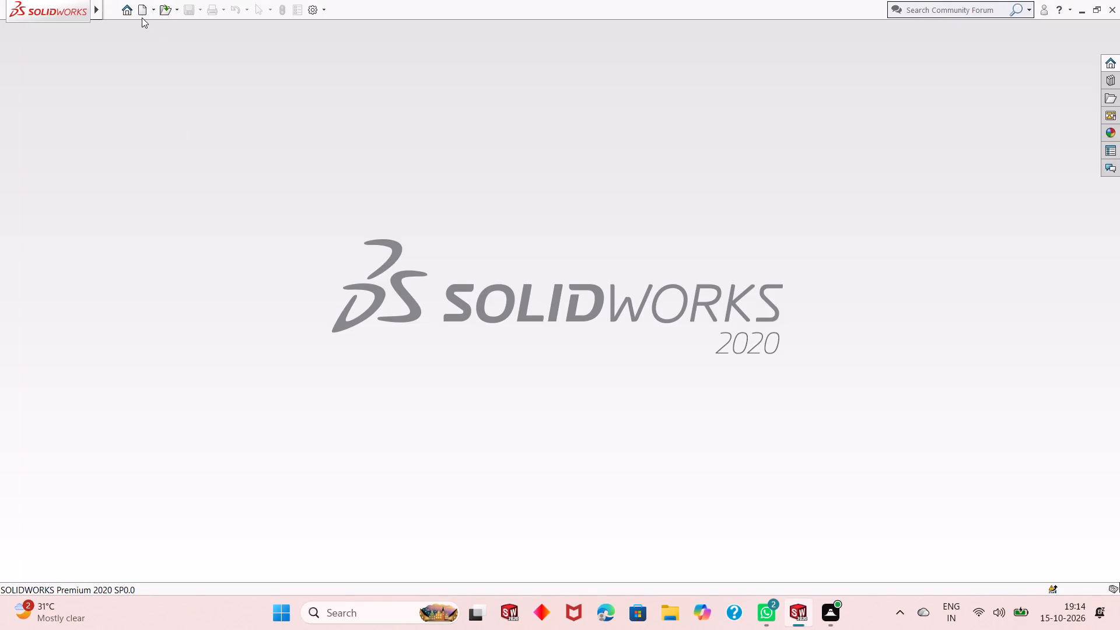
pyautogui.click(140, 10)
pyautogui.doubleClick(295, 317)
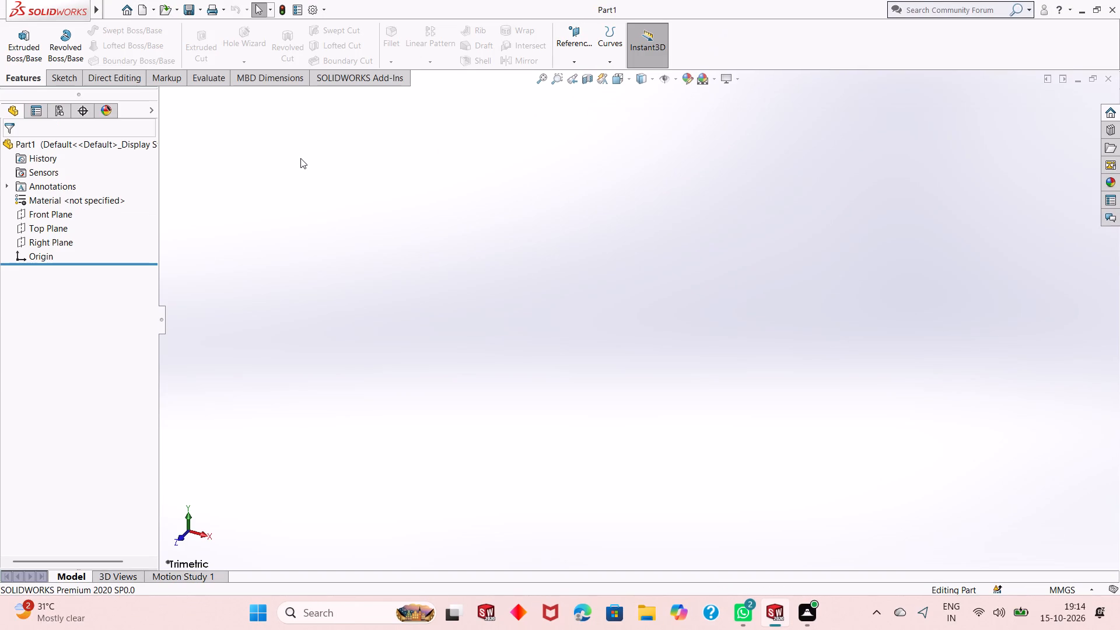
# On the Top Plane, sketch a circle centred on the origin with a radius of about 53 mm.
pyautogui.click(43, 233)
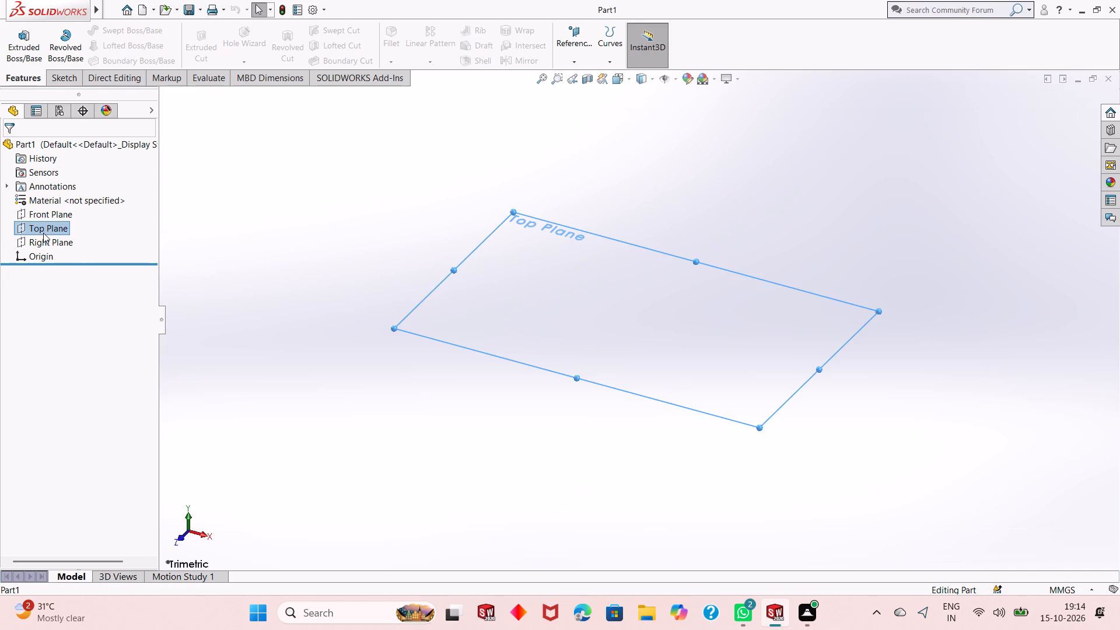
pyautogui.click(62, 213)
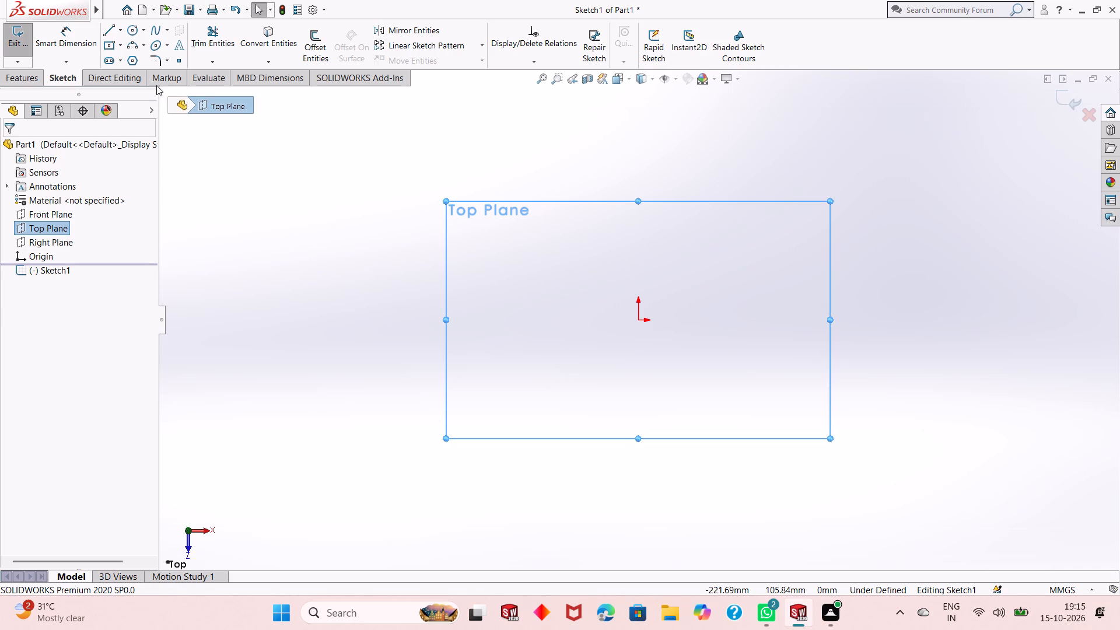
pyautogui.click(131, 33)
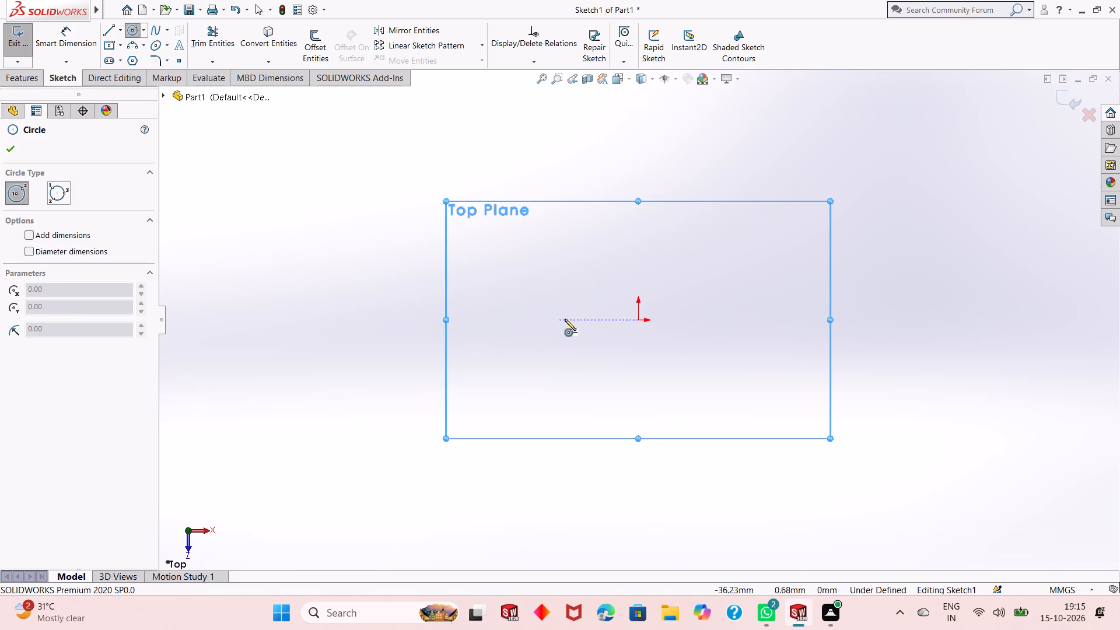
pyautogui.click(640, 323)
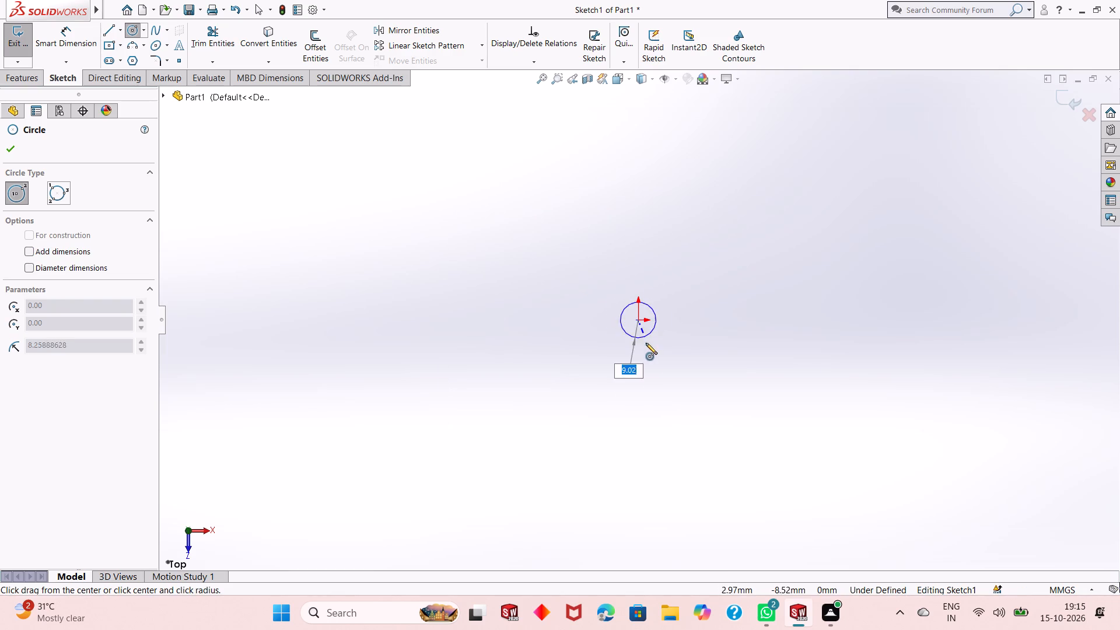
pyautogui.click(730, 388)
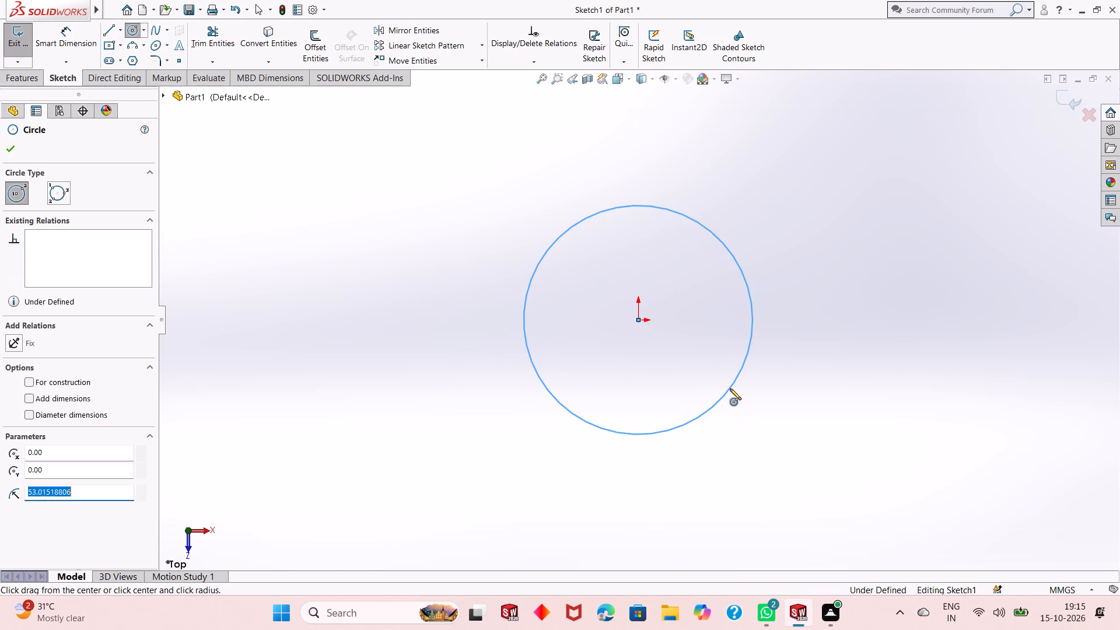
pyautogui.rightClick(797, 300)
pyautogui.click(811, 307)
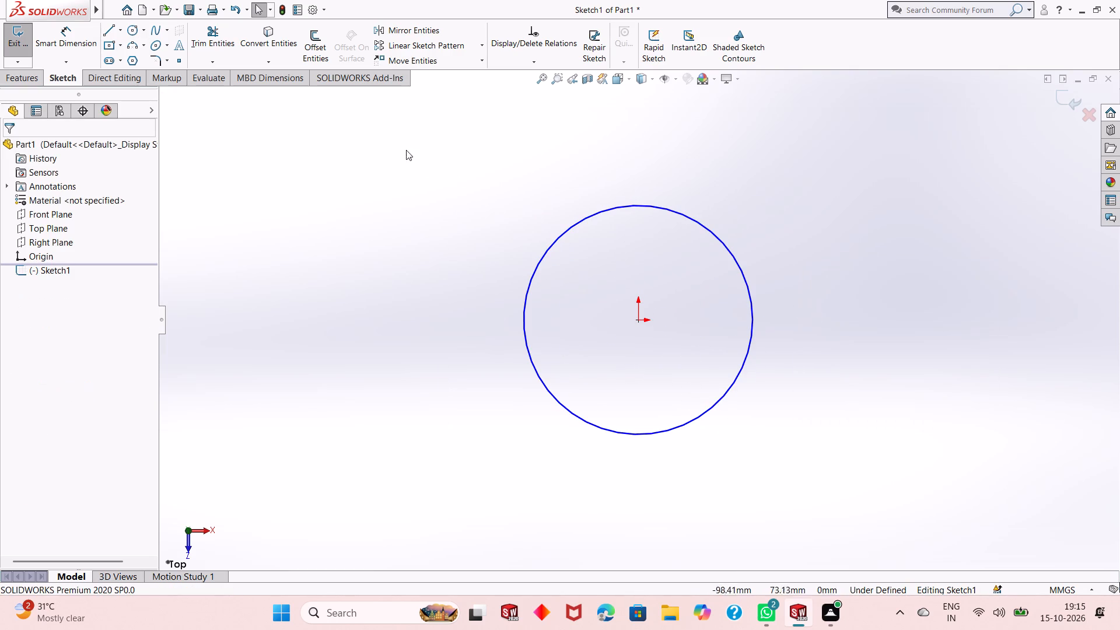
# Dimension the circle's diameter as 94 mm, placing the dimension outside the circle.
pyautogui.click(82, 45)
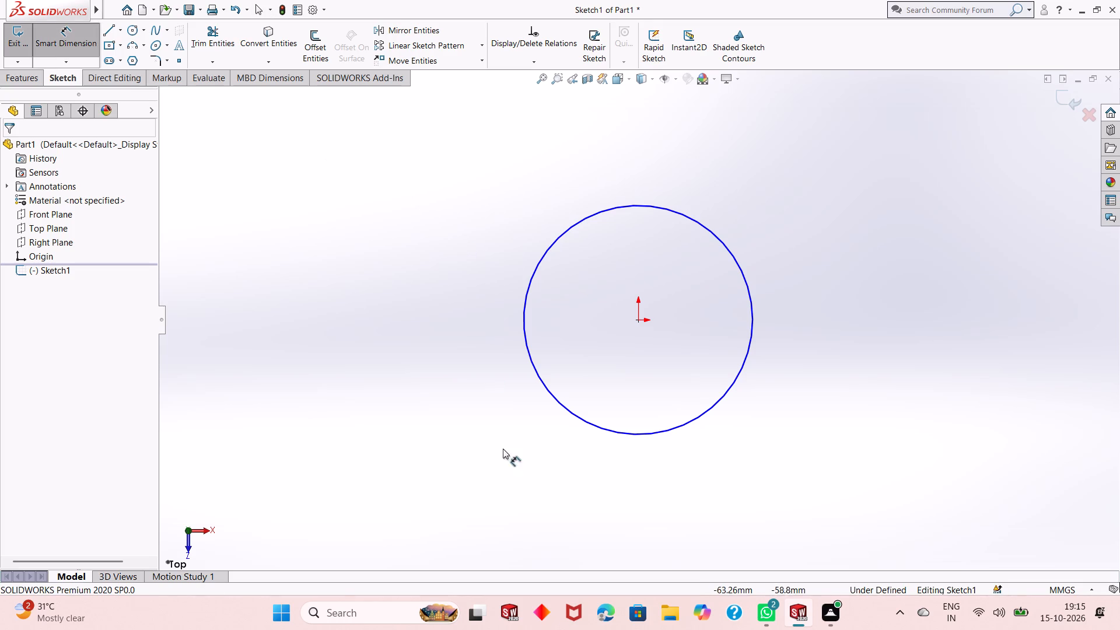
pyautogui.click(558, 398)
pyautogui.click(433, 491)
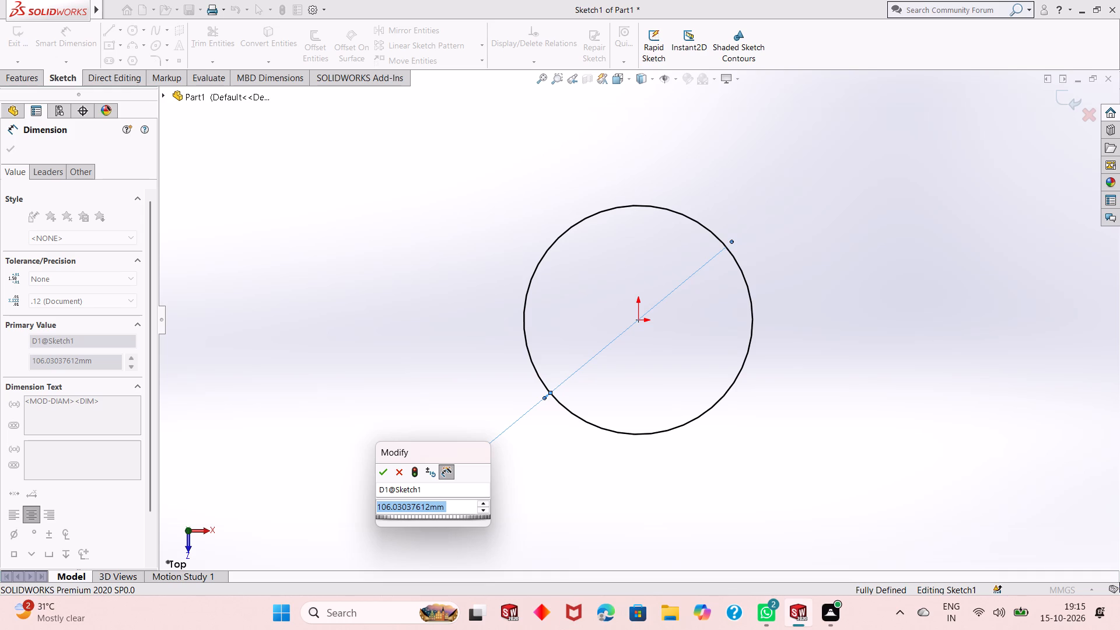
pyautogui.scroll(-1, 673, 447)
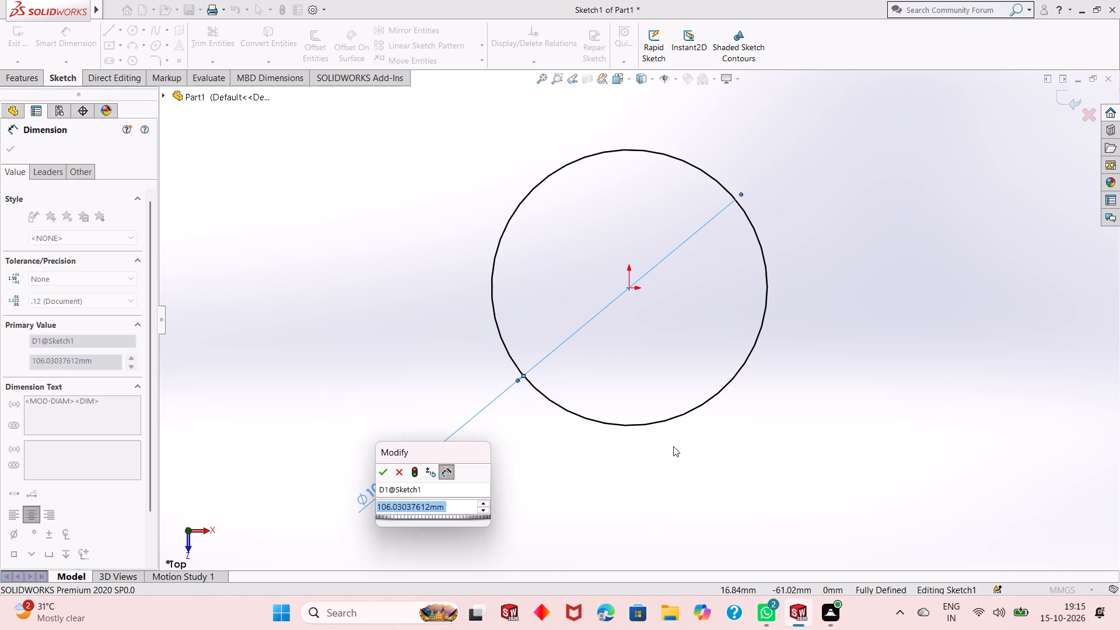
pyautogui.scroll(1, 673, 446)
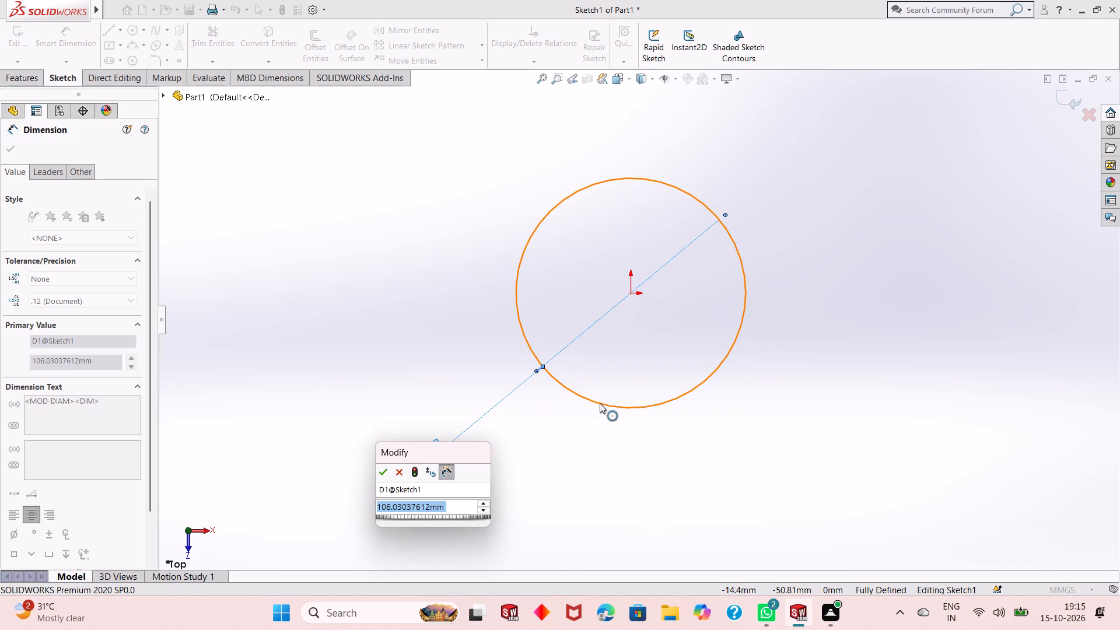
pyautogui.write('94')
pyautogui.press('Return')
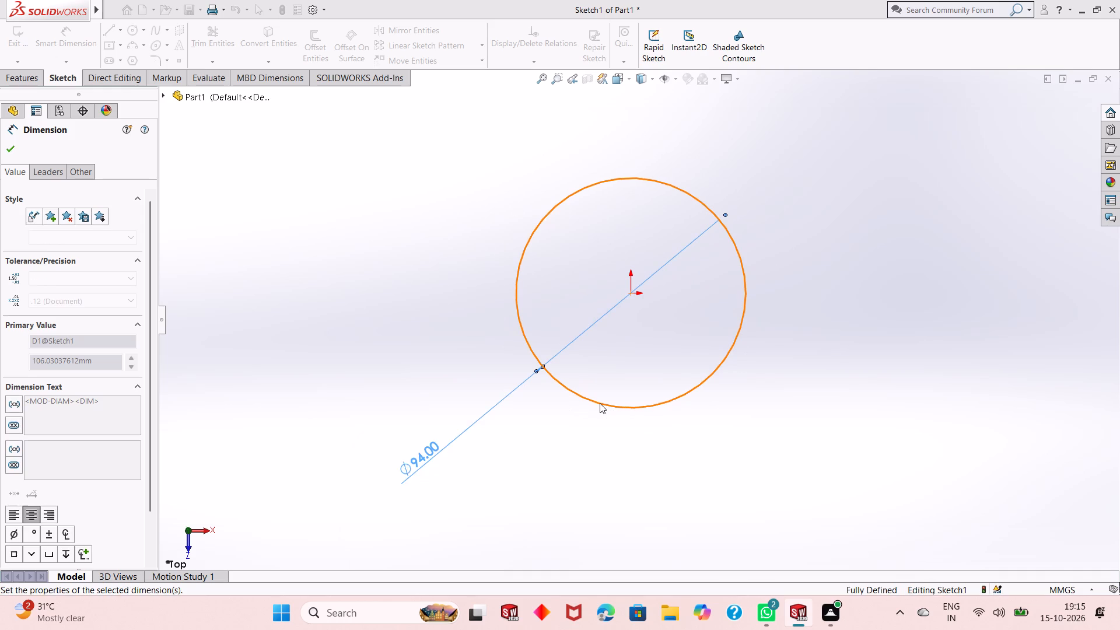
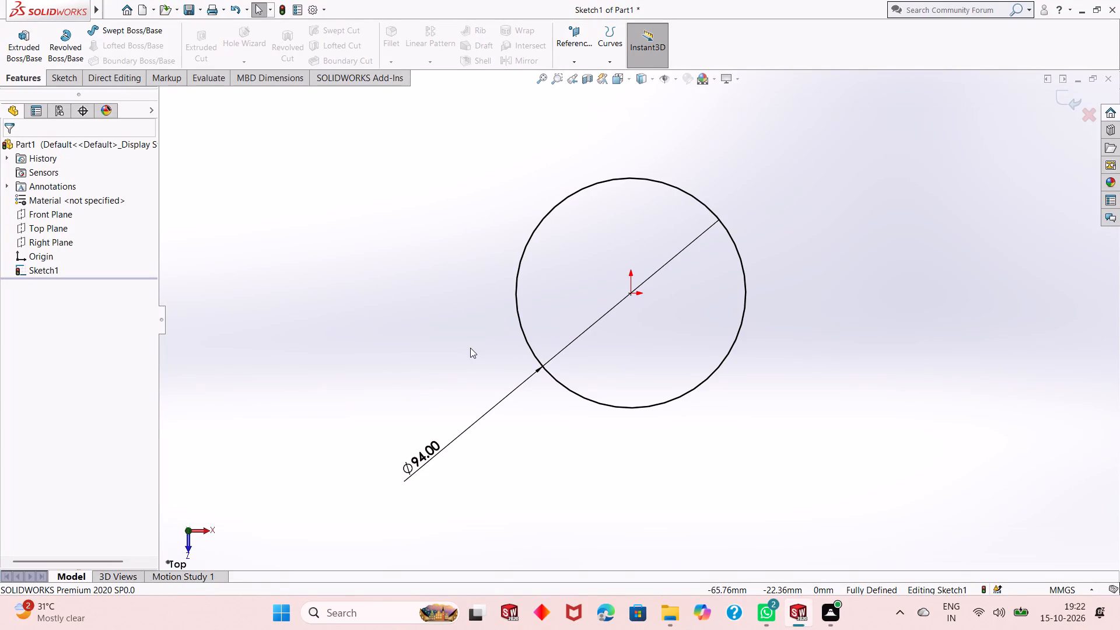
# Undo the sketched circle and its diameter dimension, leaving the Top Plane sketch empty.
pyautogui.hotkey('ctrl', 'z')
pyautogui.hotkey('ctrl', 'z')
pyautogui.hotkey('ctrl', 'z')
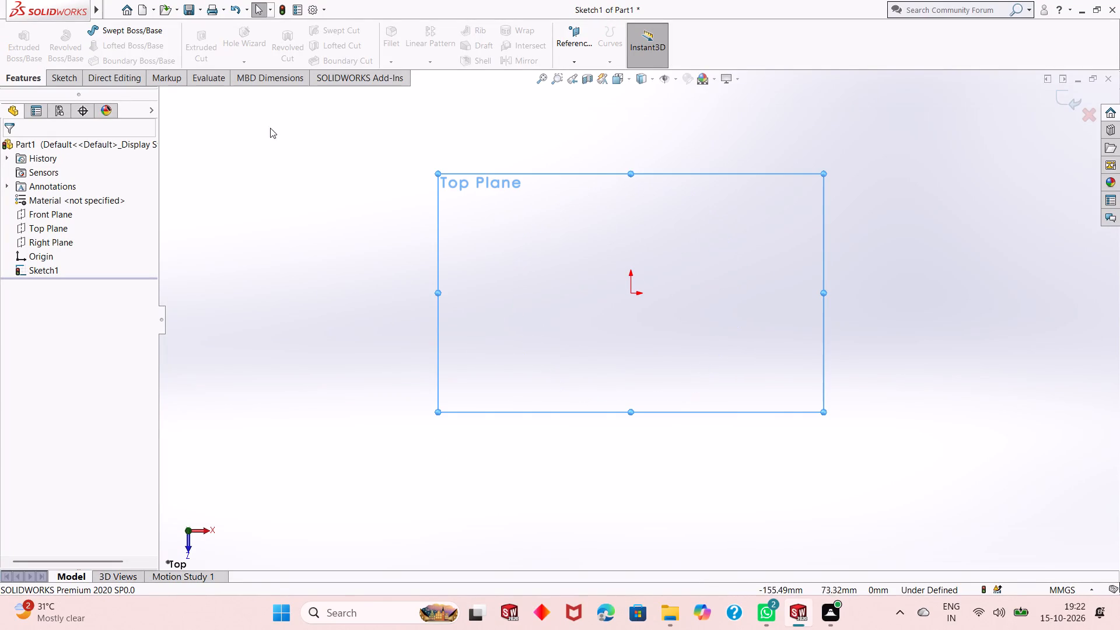
# Sketch a centre rectangle about 192 mm wide and 125 mm high, centred on the origin.
pyautogui.click(52, 78)
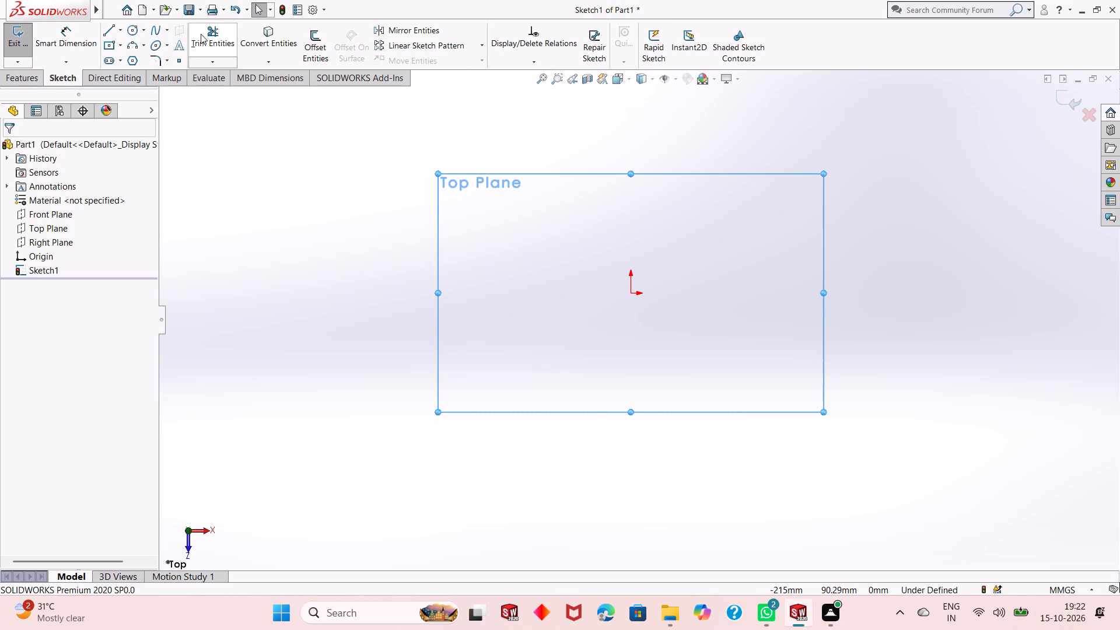
pyautogui.click(111, 47)
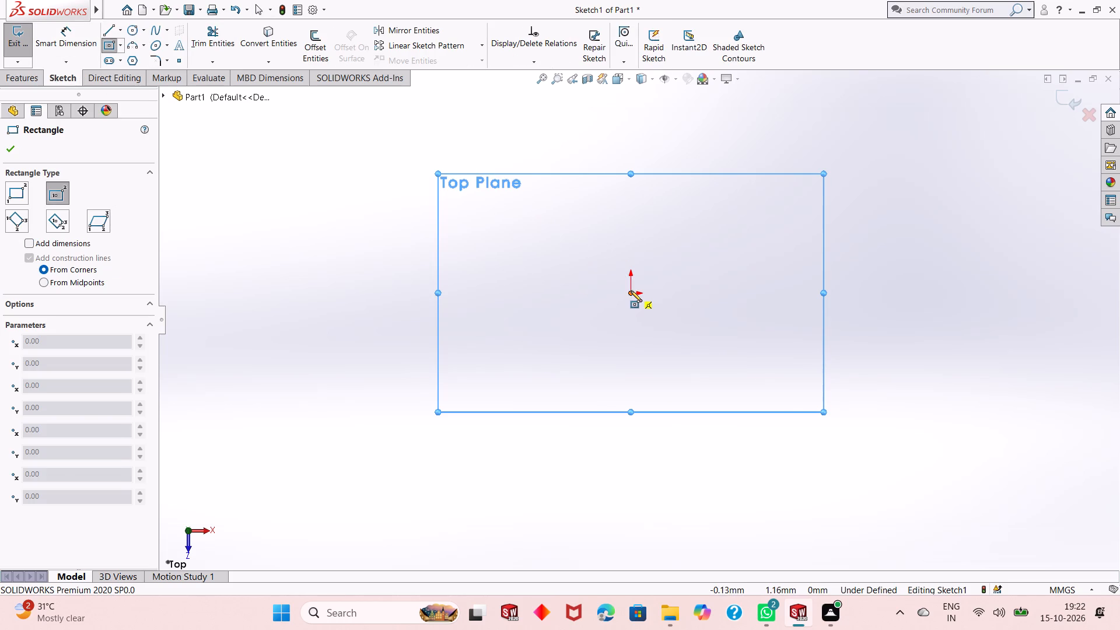
pyautogui.click(631, 290)
pyautogui.click(839, 158)
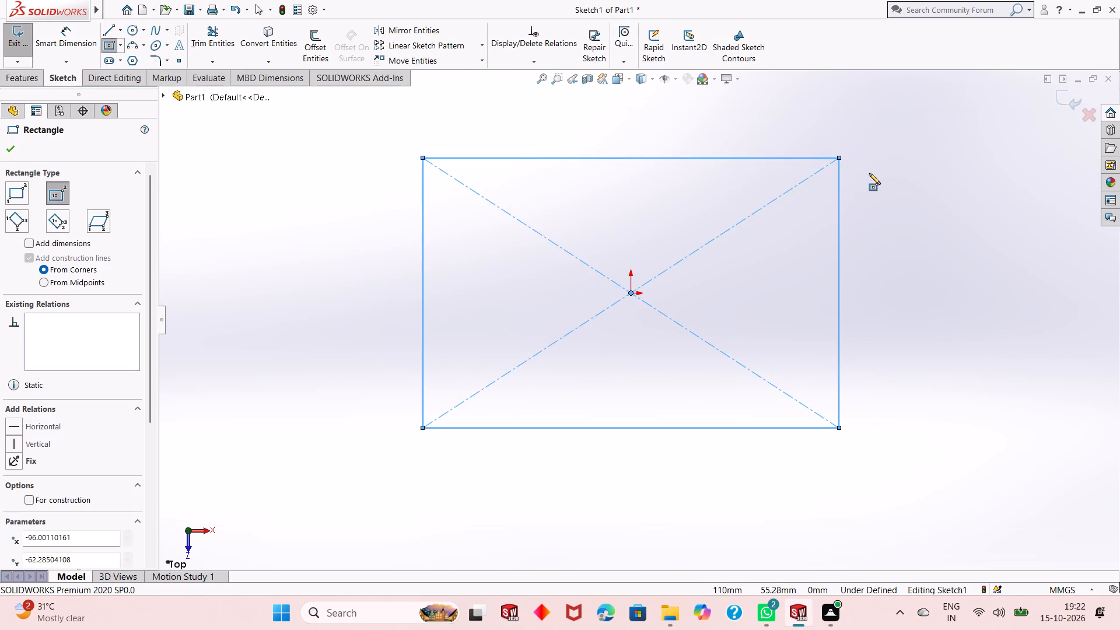
pyautogui.rightClick(869, 173)
pyautogui.click(902, 186)
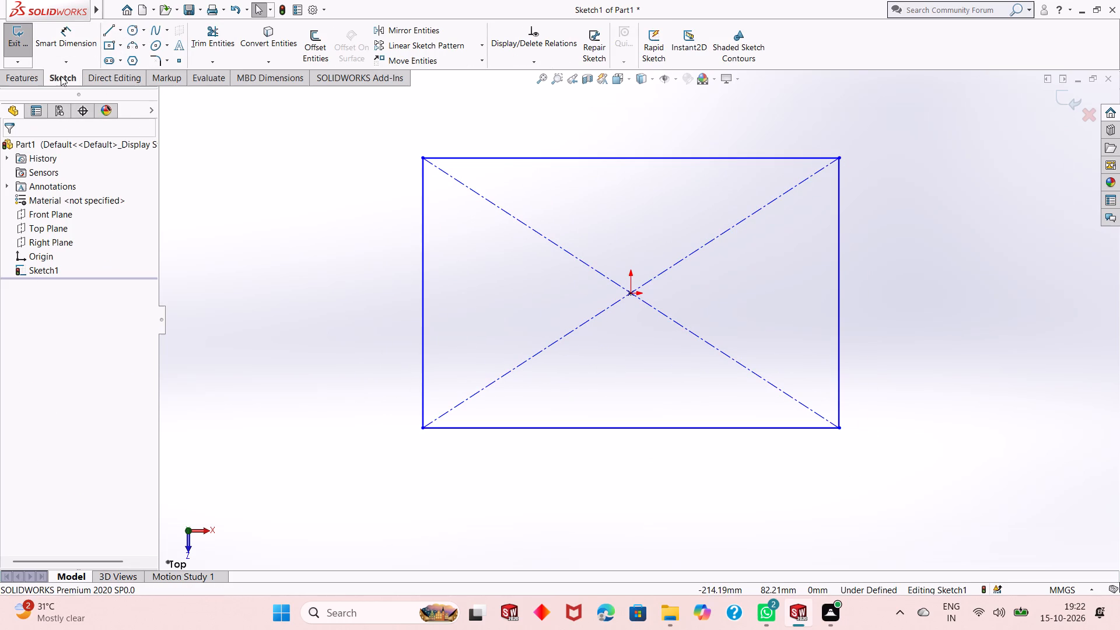
# Dimension the rectangle's upper edge as 94 mm, placing the dimension above it.
pyautogui.click(80, 37)
pyautogui.click(625, 155)
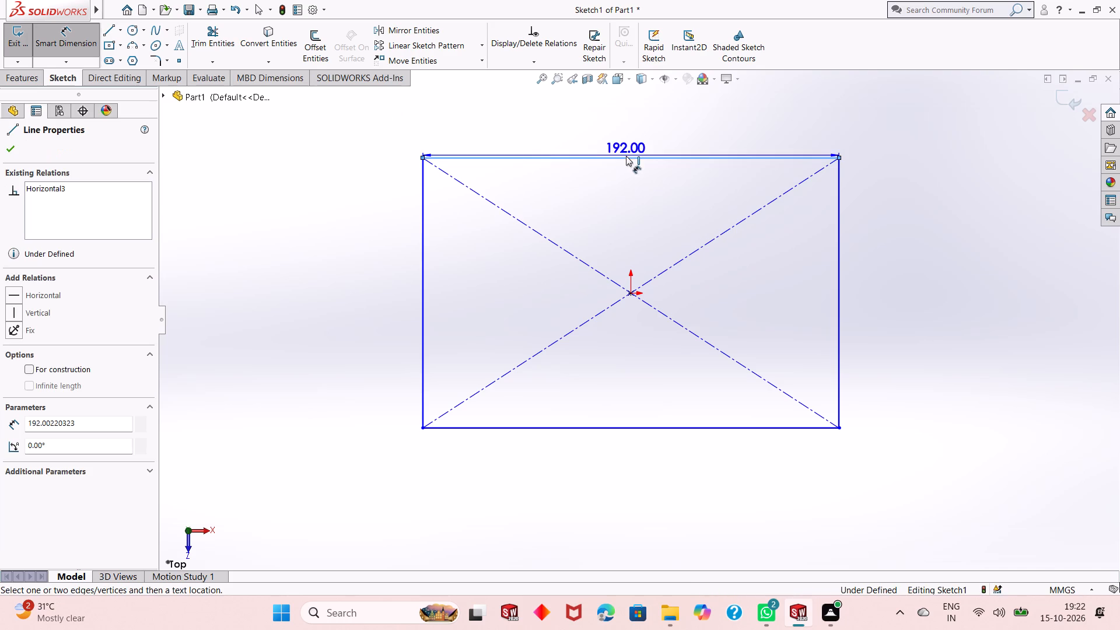
pyautogui.click(641, 60)
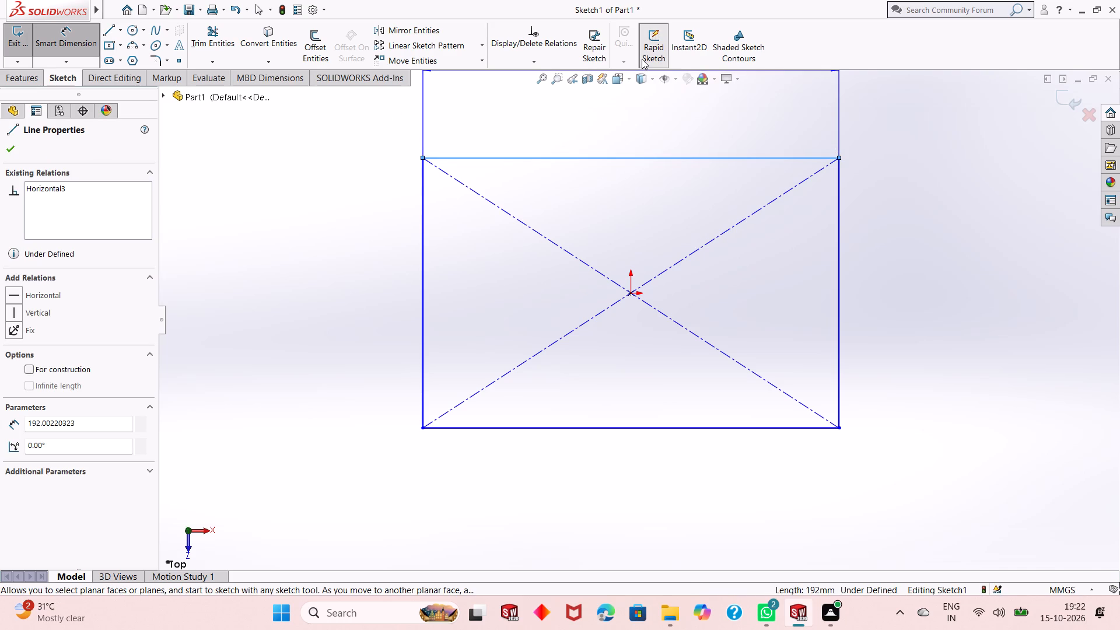
pyautogui.write('94')
pyautogui.press('Return')
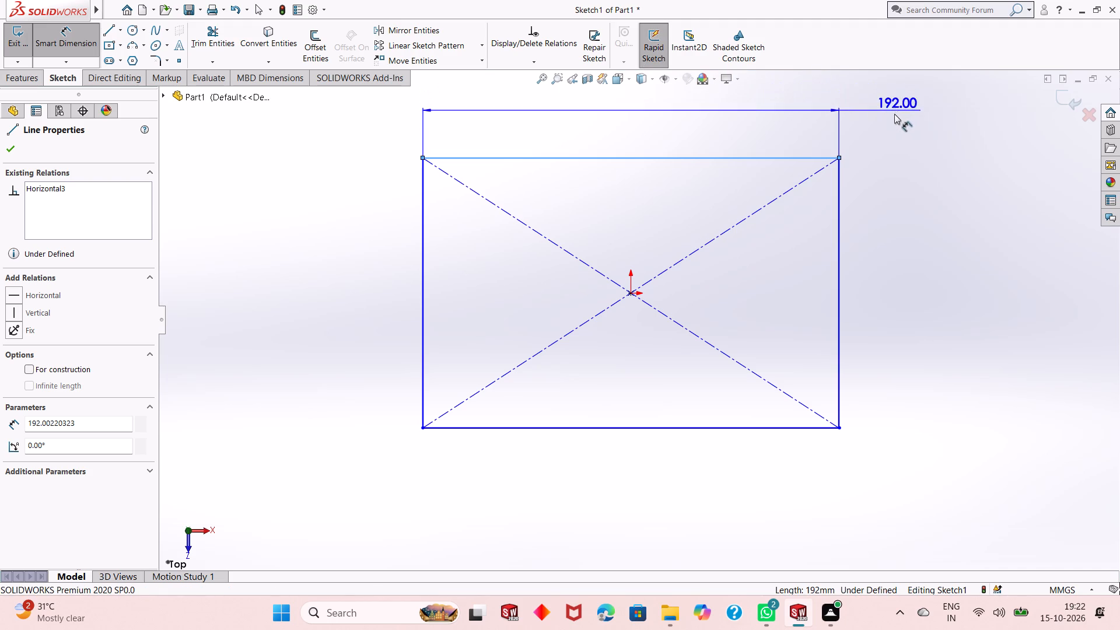
pyautogui.click(706, 129)
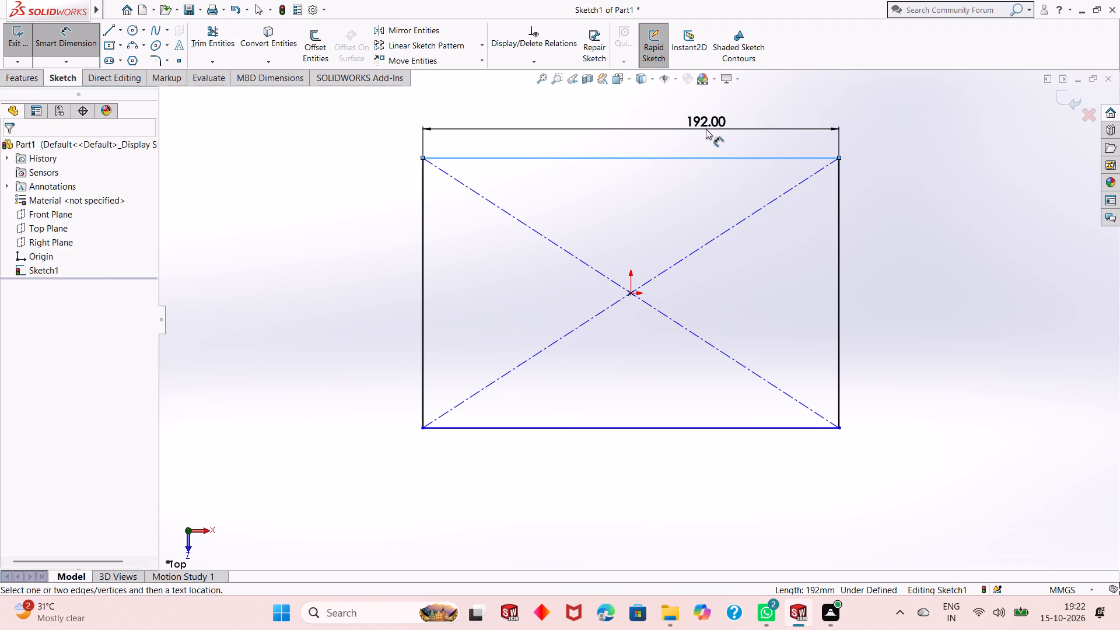
pyautogui.write('94')
pyautogui.press('Return')
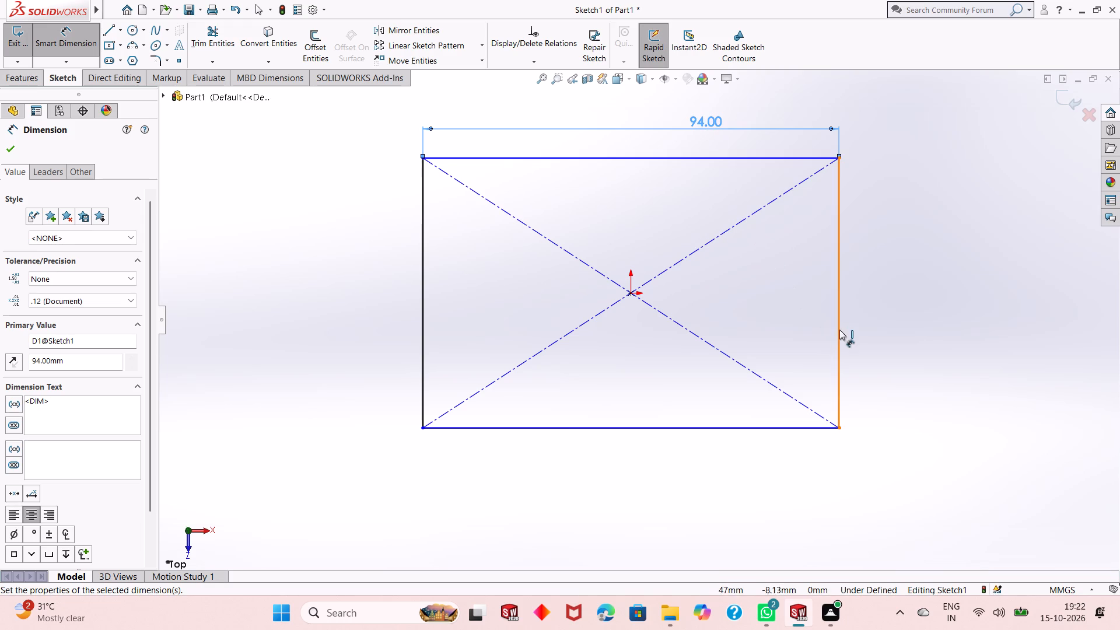
# Dimension the rectangle's right edge as 94 mm, placing the dimension outside the rectangle.
pyautogui.click(841, 330)
pyautogui.click(917, 335)
pyautogui.write('94')
pyautogui.press('Return')
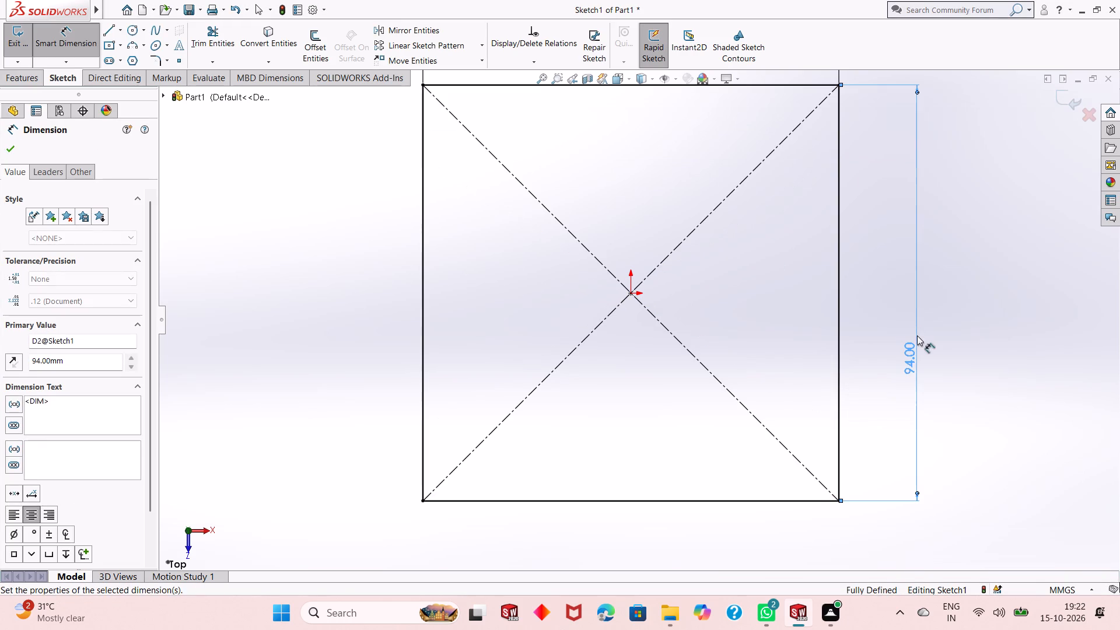
pyautogui.scroll(3, 633, 334)
pyautogui.rightClick(818, 205)
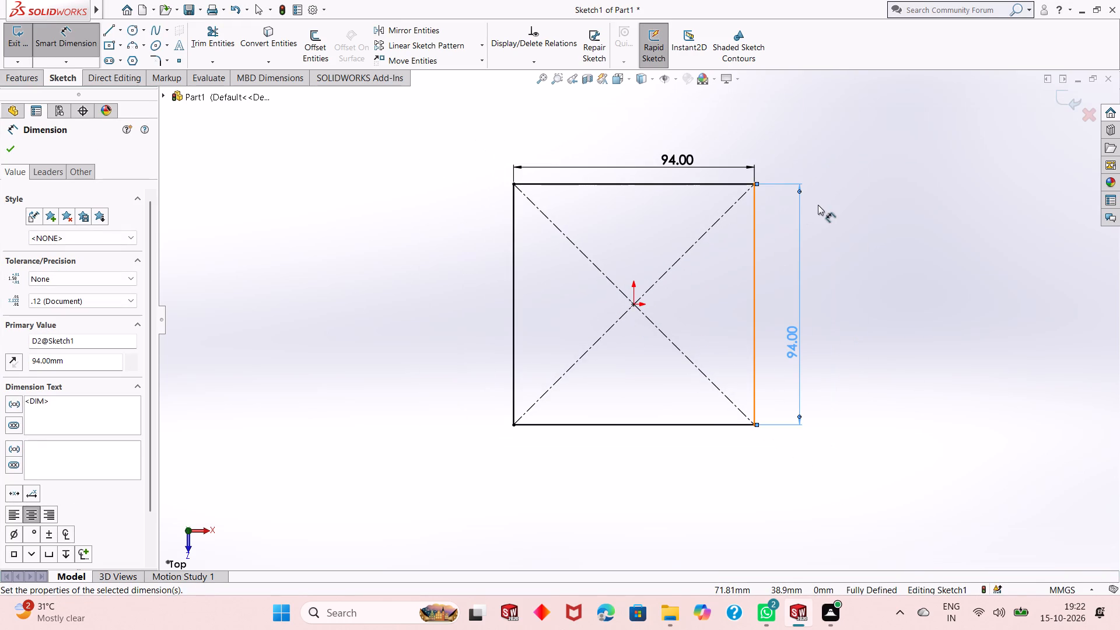
pyautogui.click(846, 247)
# Sketch a circle centred on the origin with a radius of about 59 mm, crossing the square's edges.
pyautogui.scroll(-1, 556, 197)
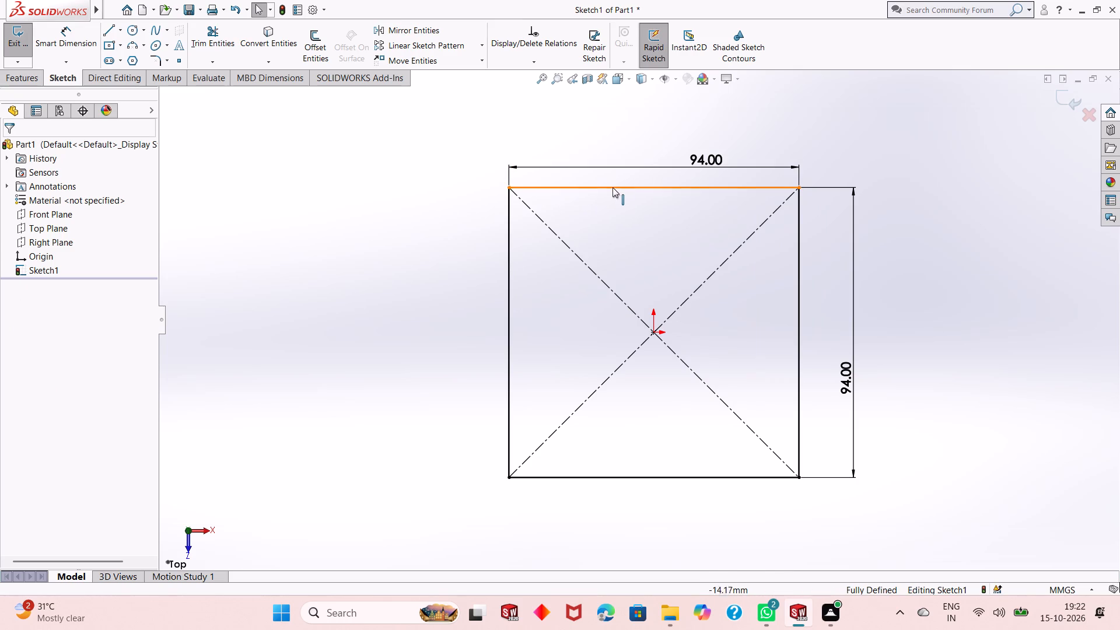
pyautogui.scroll(-1, 625, 187)
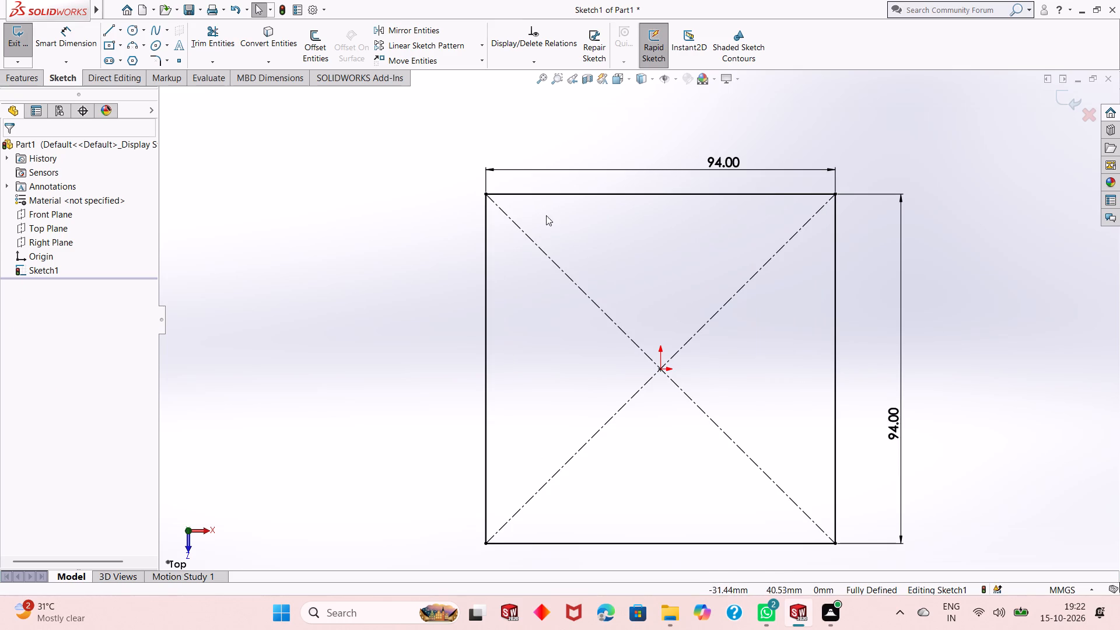
pyautogui.click(127, 29)
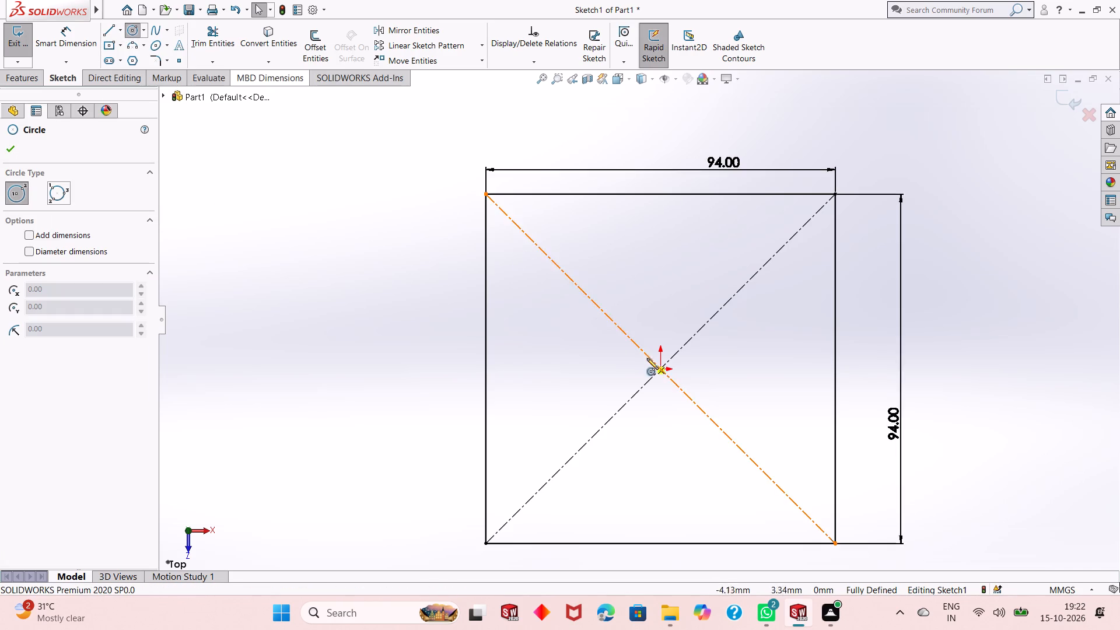
pyautogui.click(661, 372)
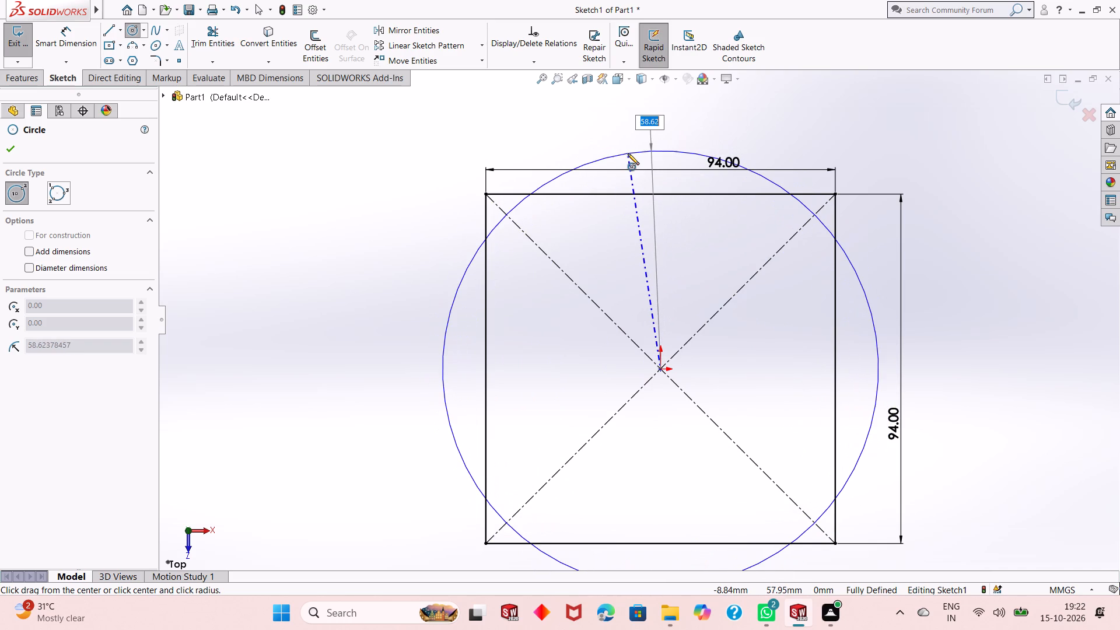
pyautogui.click(628, 153)
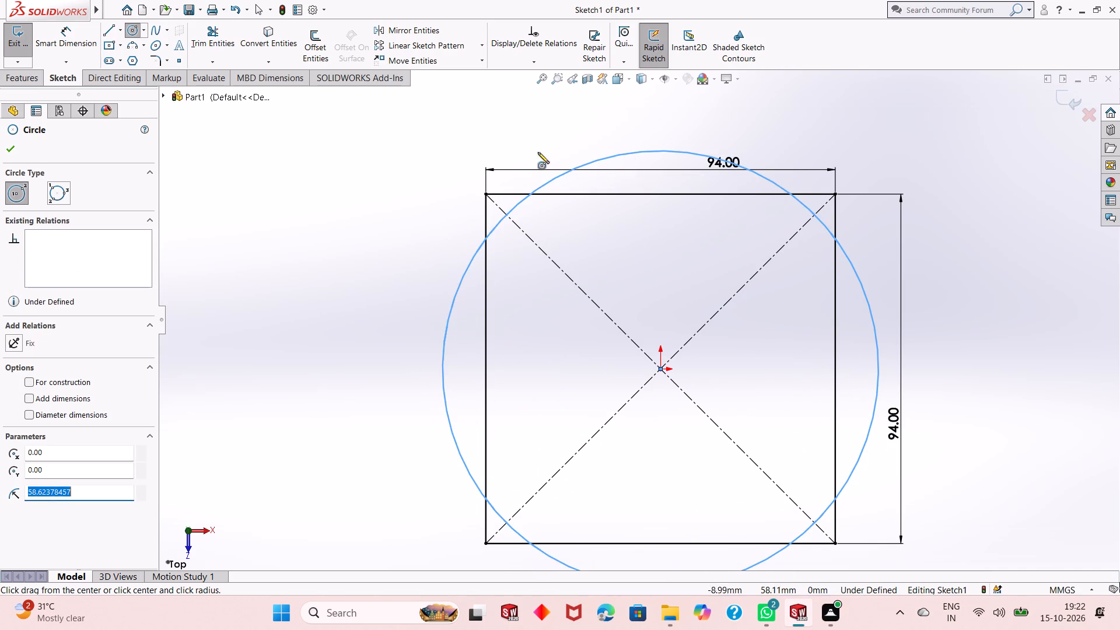
pyautogui.rightClick(376, 177)
pyautogui.click(388, 184)
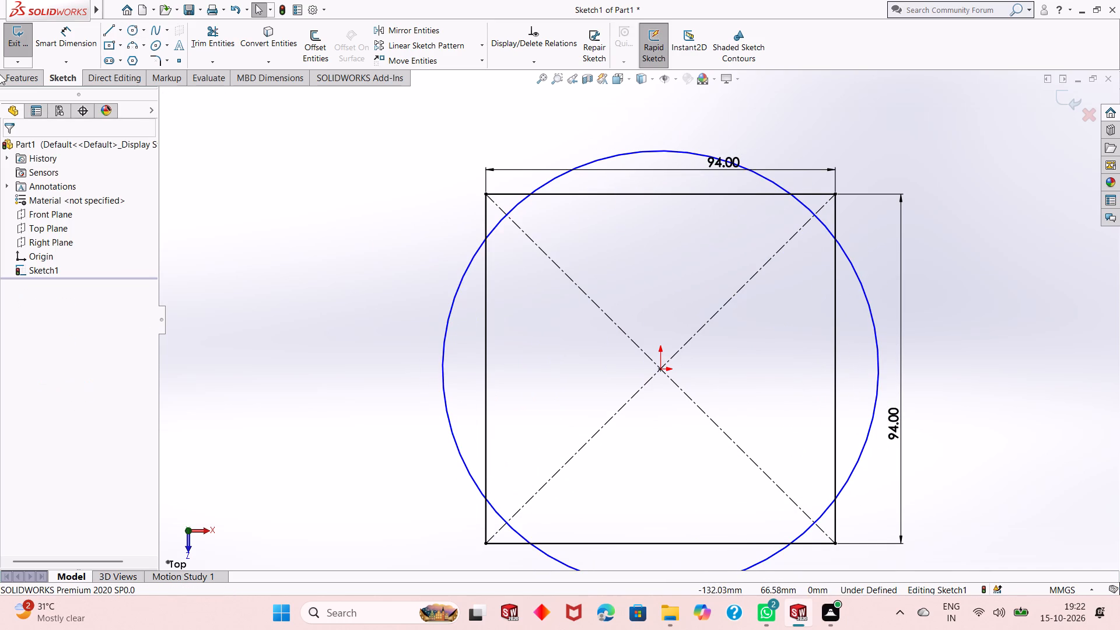
# Dimension the circle's diameter as 112 mm, placing the dimension to the left of the circle.
pyautogui.click(60, 41)
pyautogui.click(442, 391)
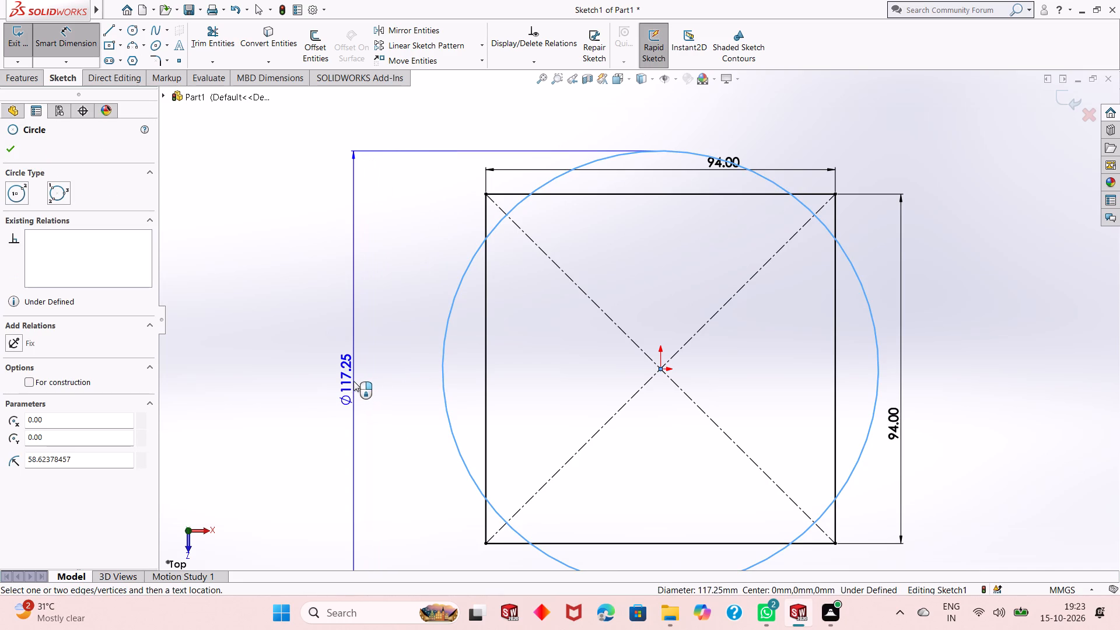
pyautogui.click(353, 381)
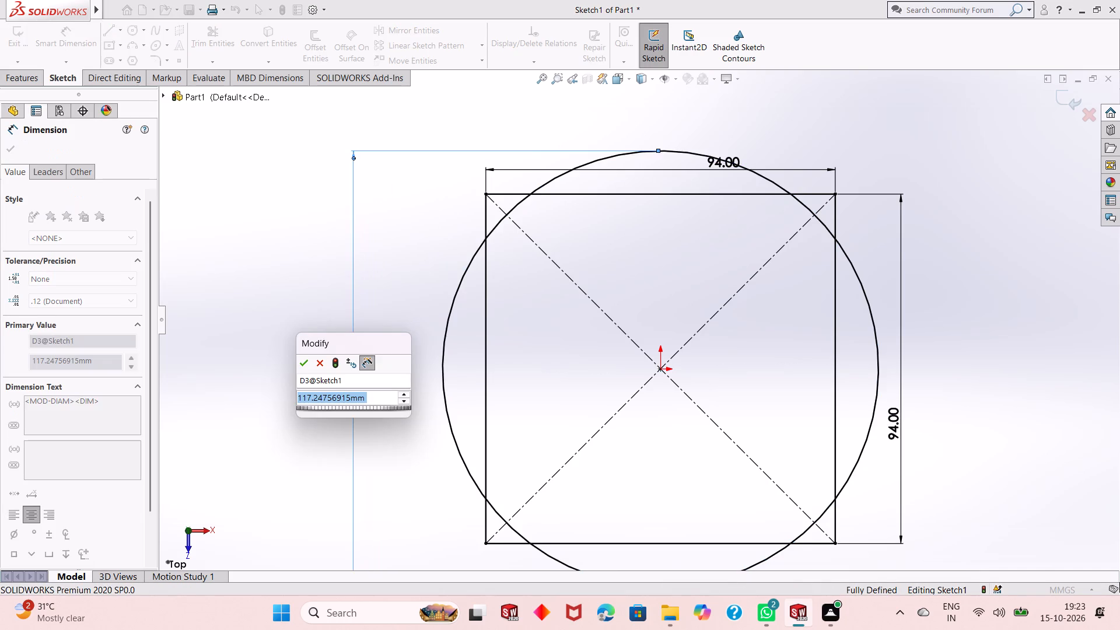
pyautogui.press('1')
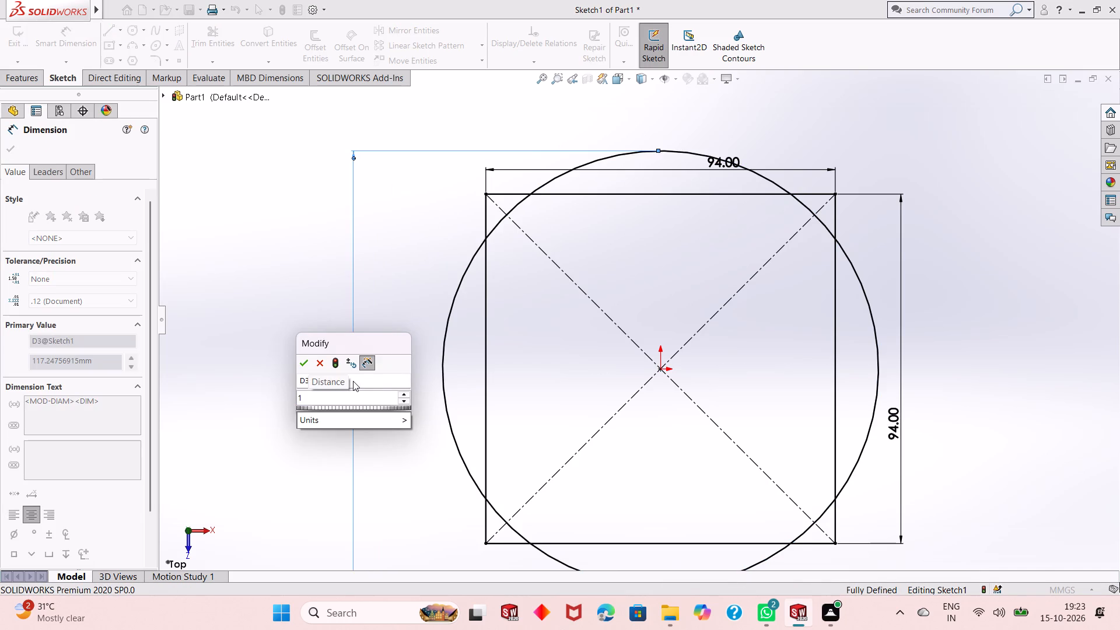
pyautogui.write('12')
pyautogui.press('Return')
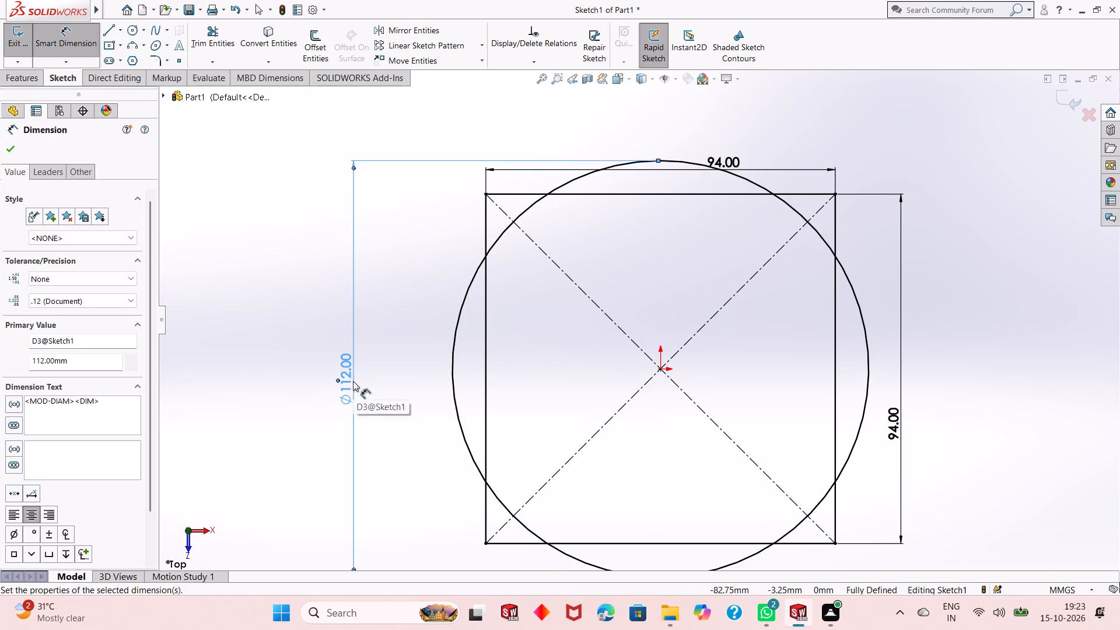
pyautogui.rightClick(238, 247)
pyautogui.click(278, 286)
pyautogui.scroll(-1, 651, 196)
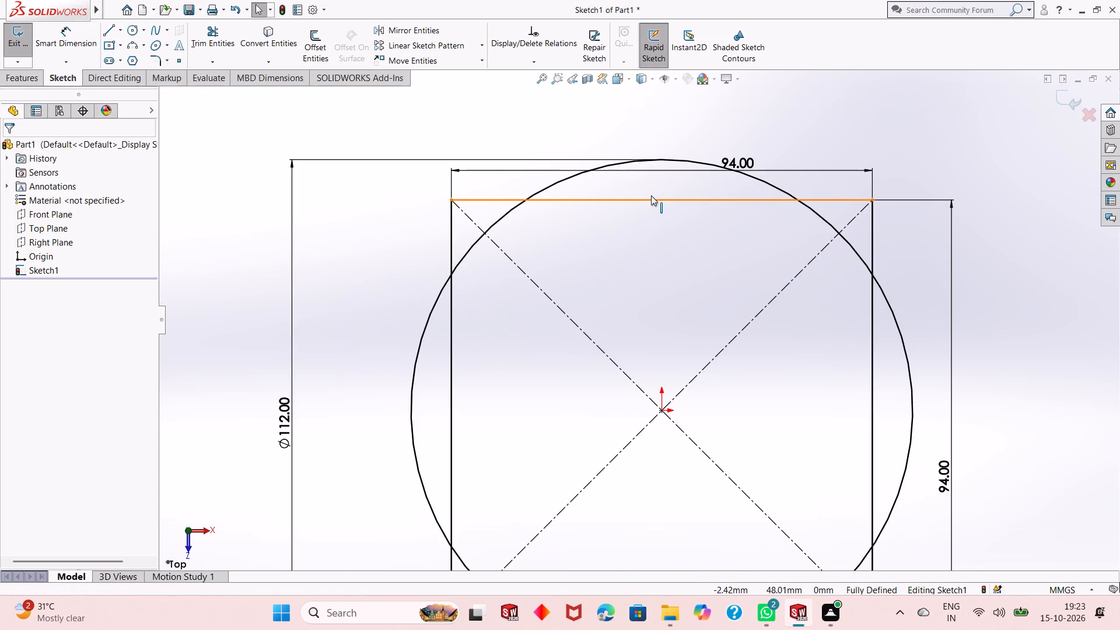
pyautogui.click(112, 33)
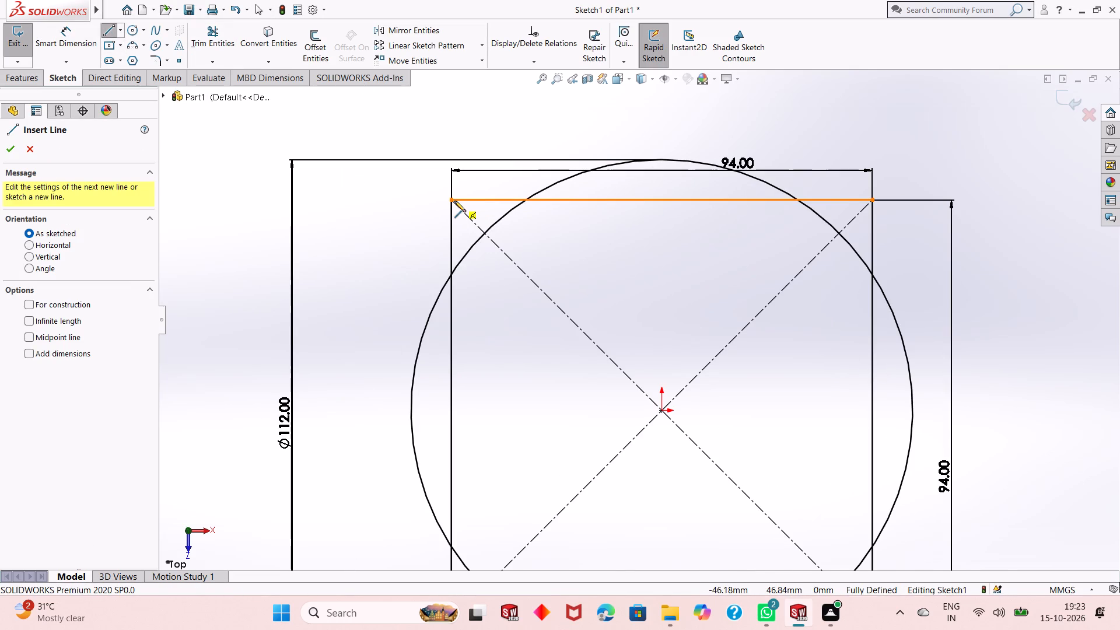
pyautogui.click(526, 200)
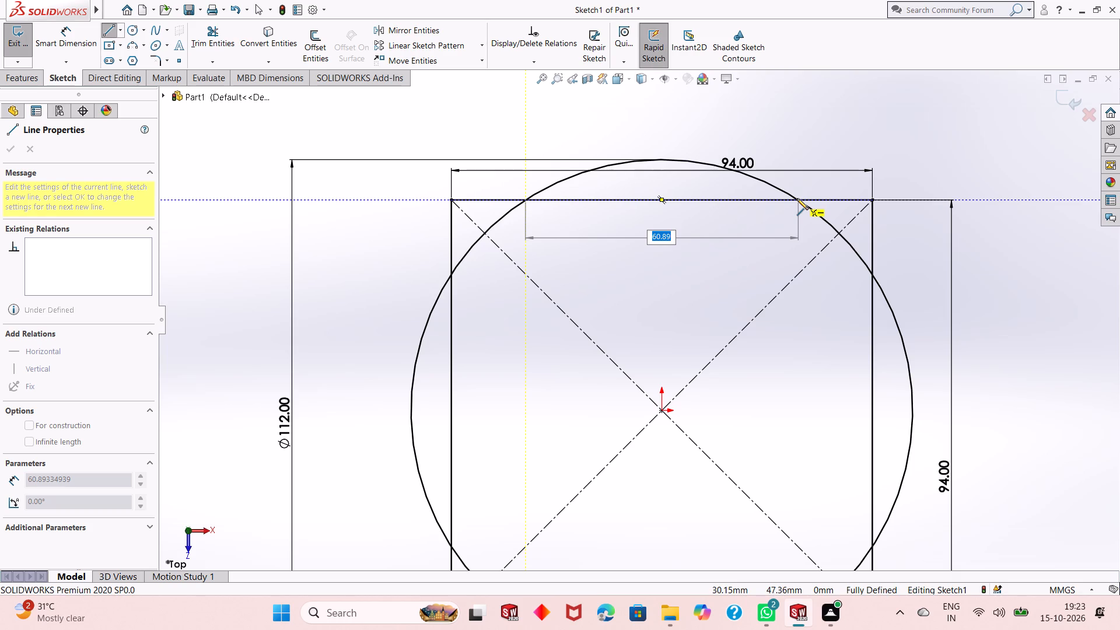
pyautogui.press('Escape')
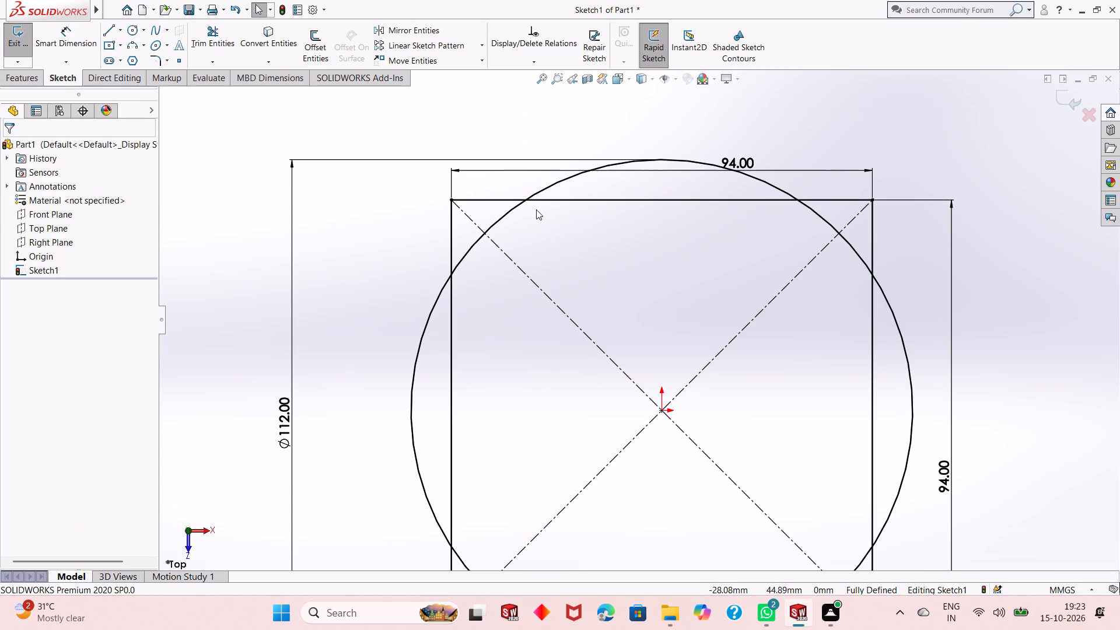
# Trim away the middle segments of all four square edges that lie inside the circle, keeping the corner pieces.
pyautogui.scroll(-1, 569, 275)
pyautogui.scroll(4, 569, 275)
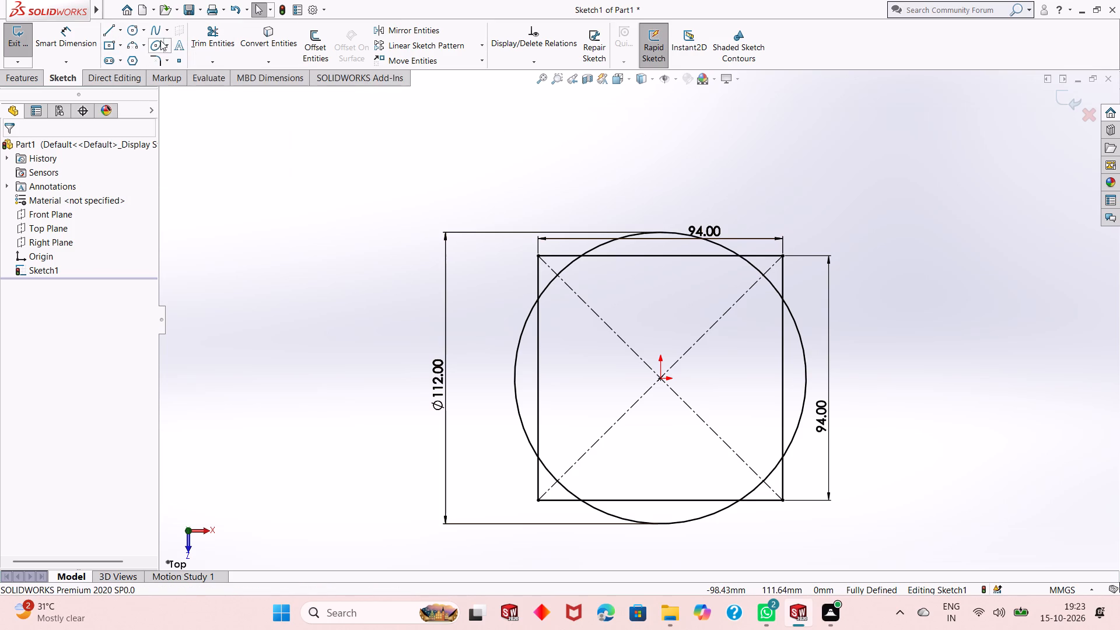
pyautogui.click(205, 41)
pyautogui.click(666, 258)
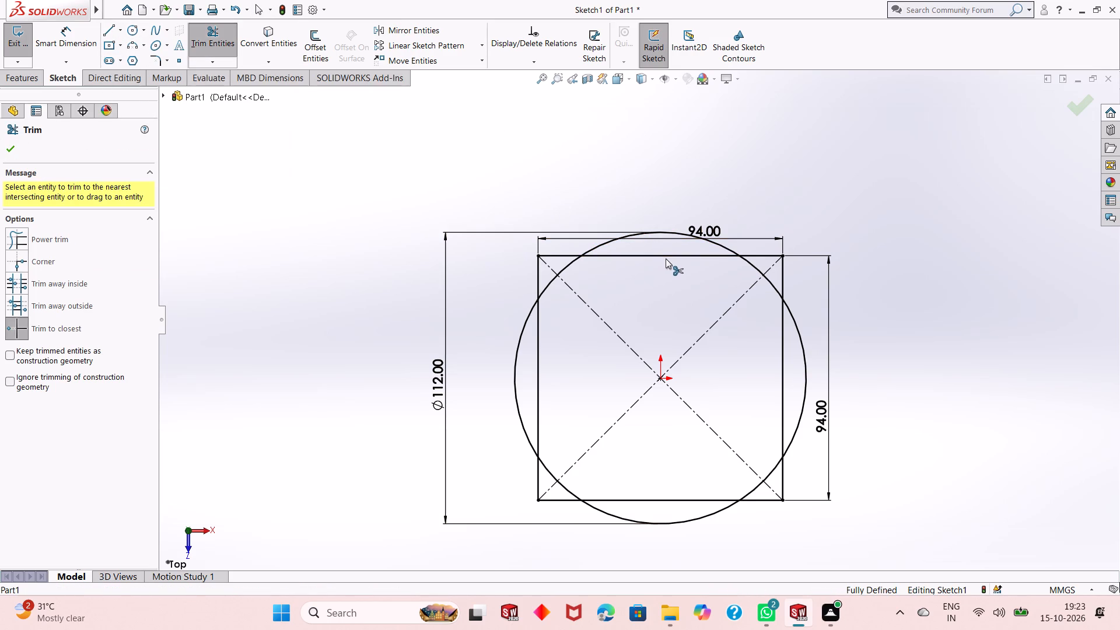
pyautogui.click(782, 322)
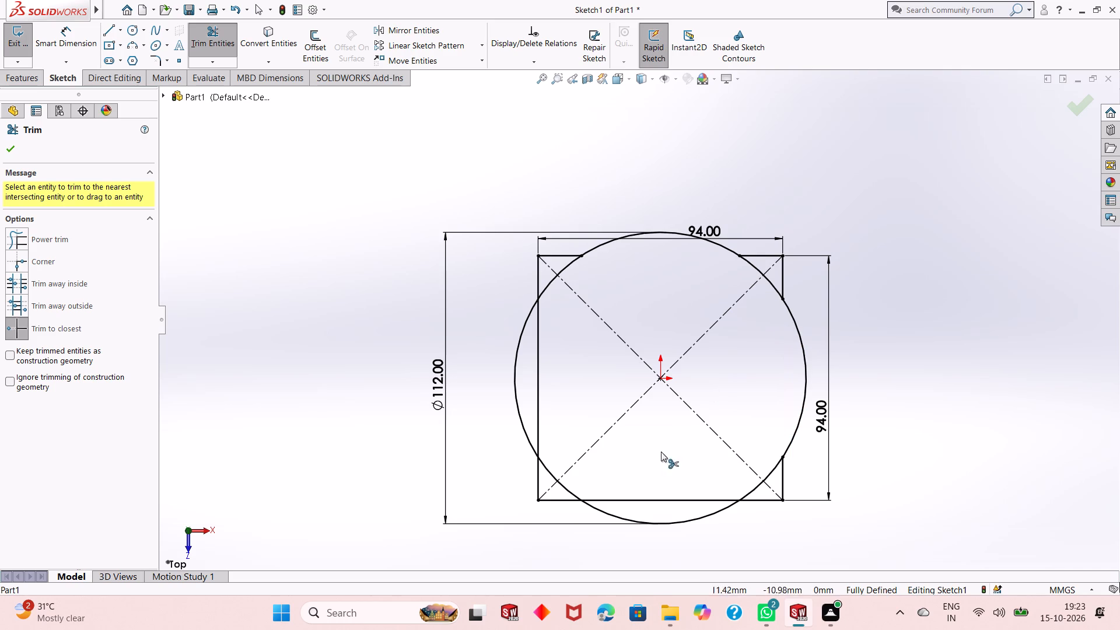
pyautogui.click(652, 499)
pyautogui.click(539, 397)
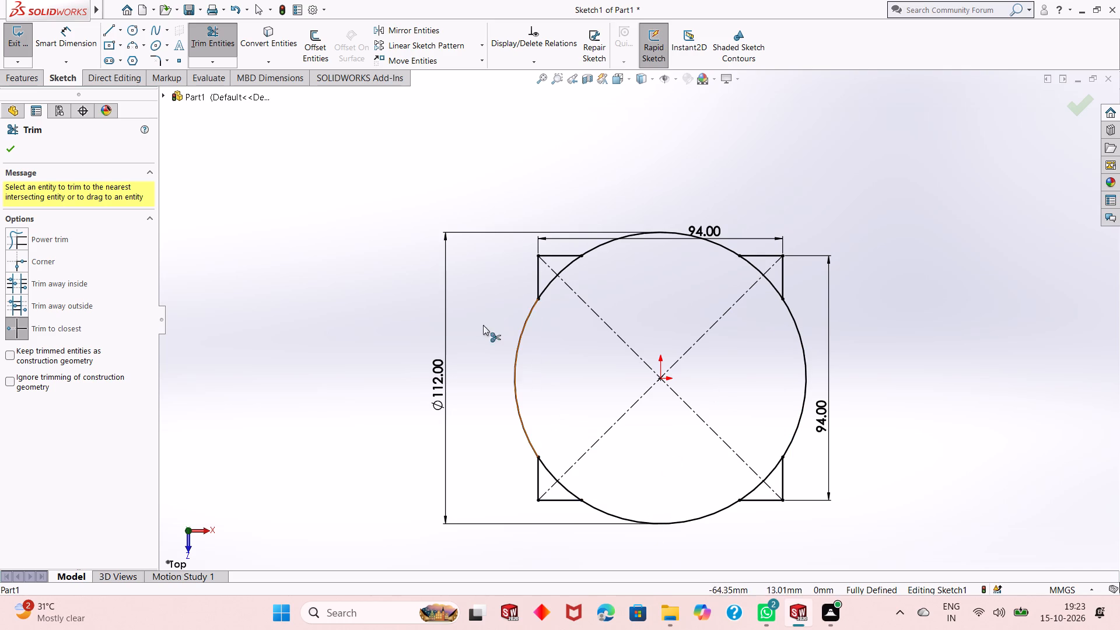
pyautogui.rightClick(477, 170)
pyautogui.click(497, 211)
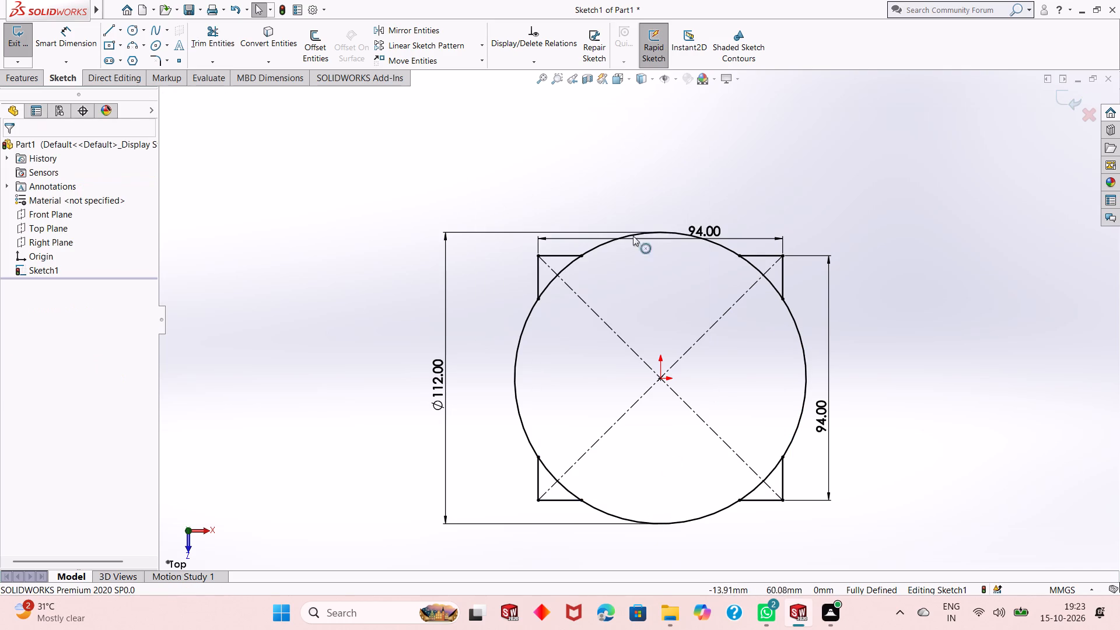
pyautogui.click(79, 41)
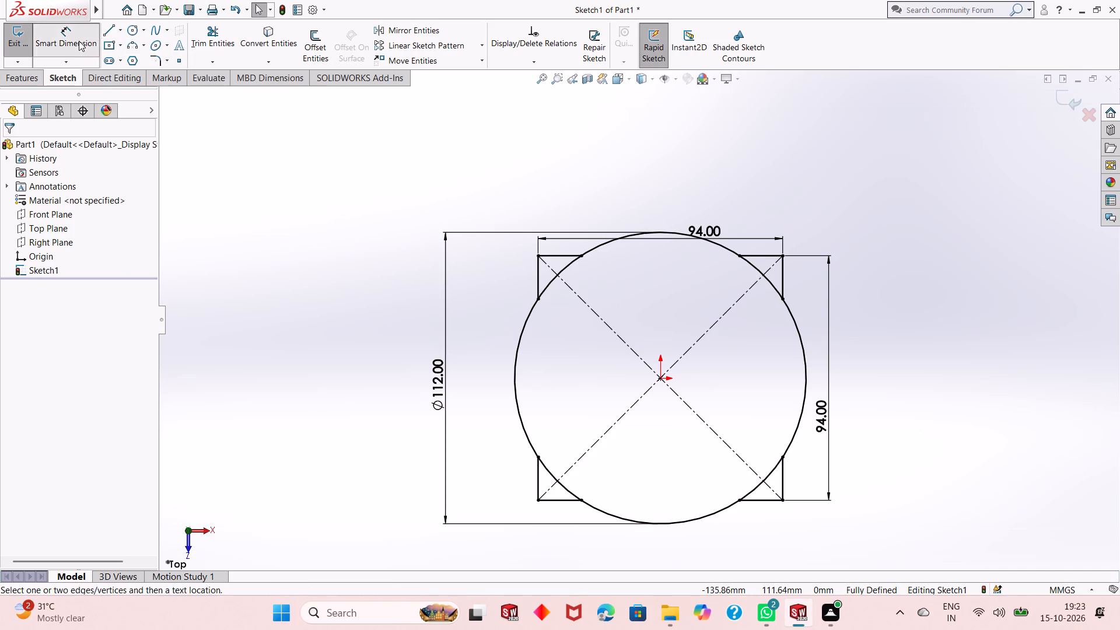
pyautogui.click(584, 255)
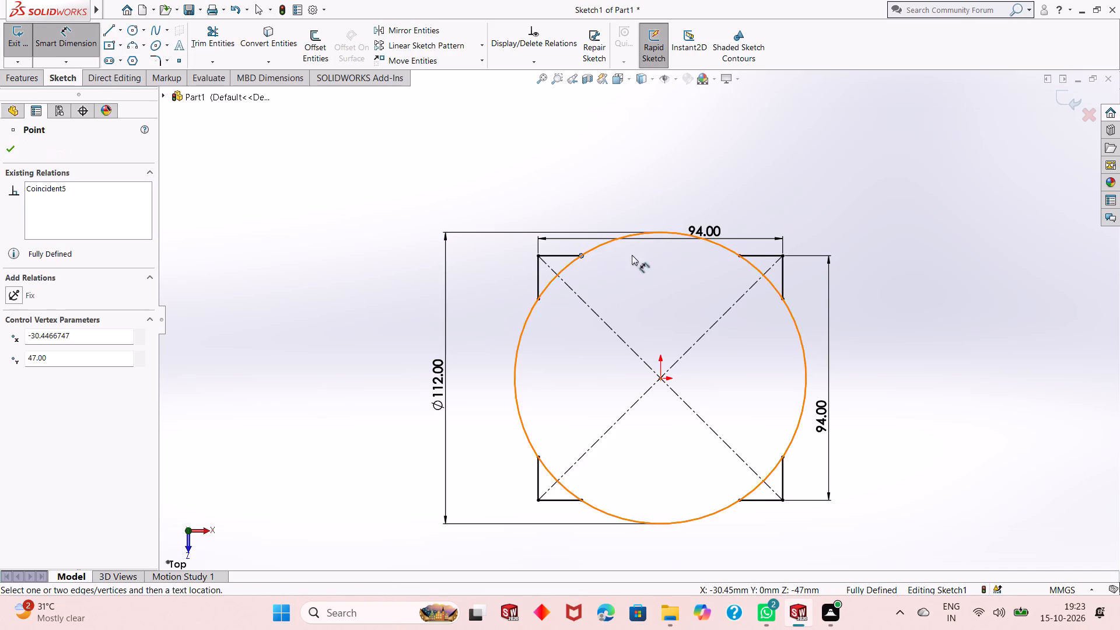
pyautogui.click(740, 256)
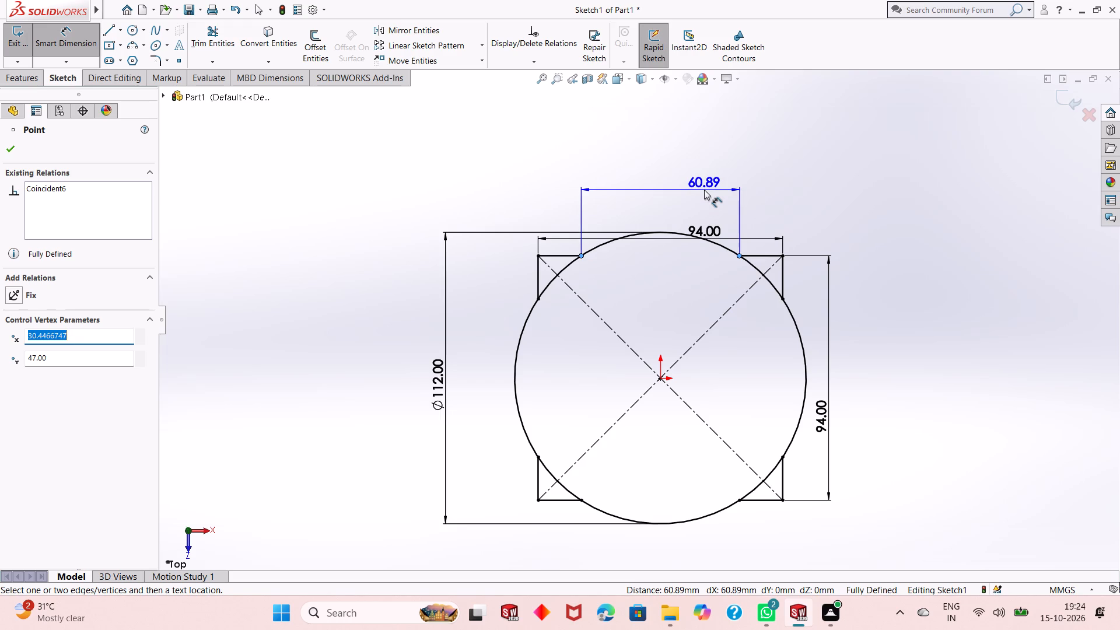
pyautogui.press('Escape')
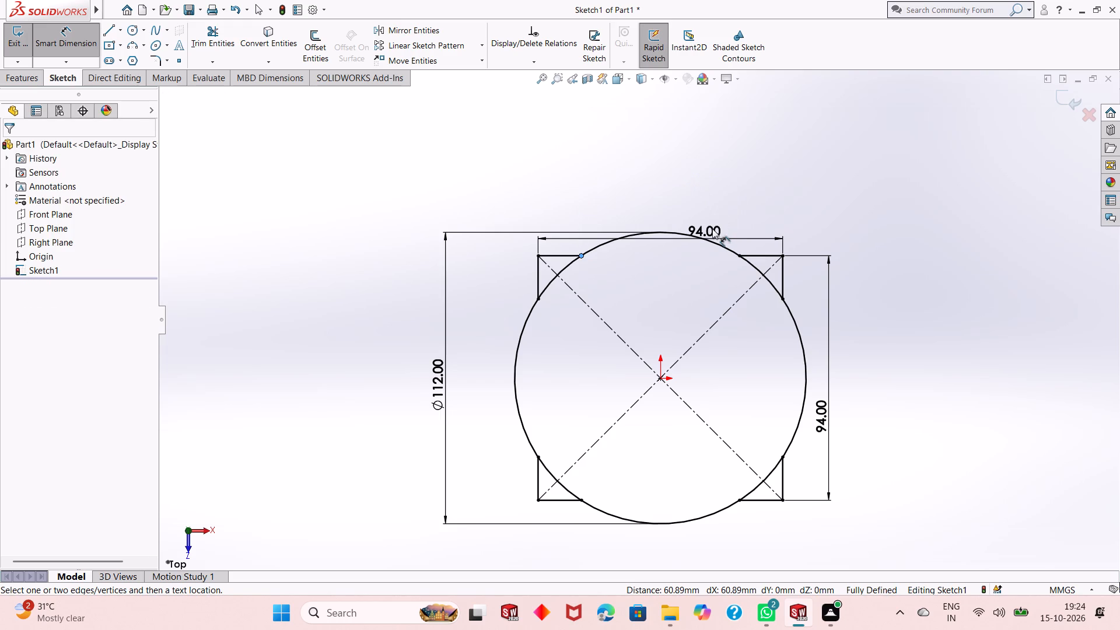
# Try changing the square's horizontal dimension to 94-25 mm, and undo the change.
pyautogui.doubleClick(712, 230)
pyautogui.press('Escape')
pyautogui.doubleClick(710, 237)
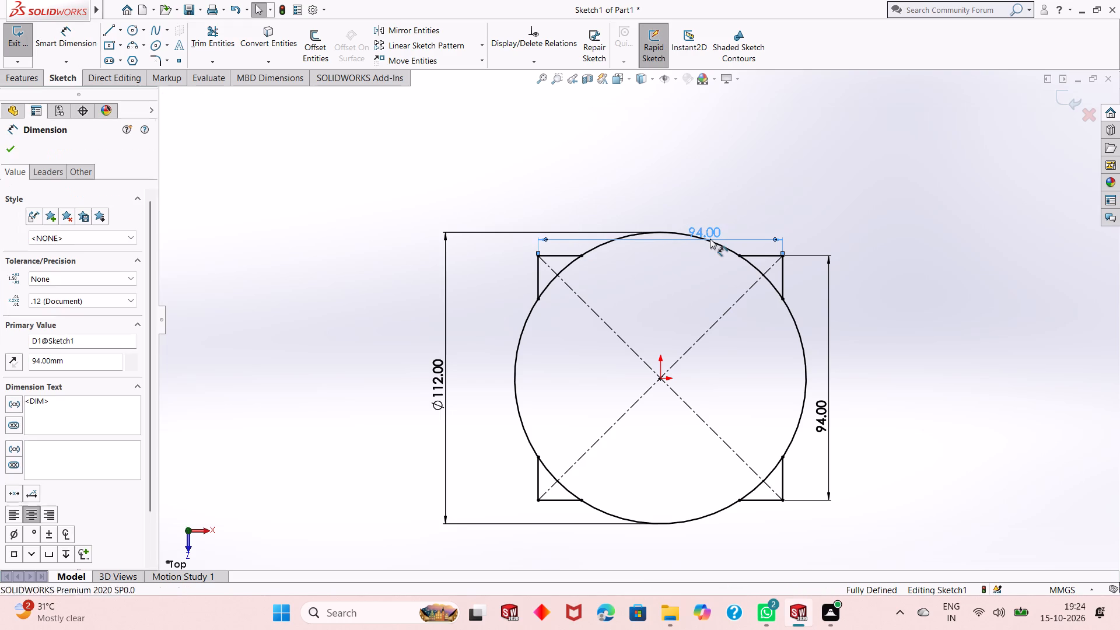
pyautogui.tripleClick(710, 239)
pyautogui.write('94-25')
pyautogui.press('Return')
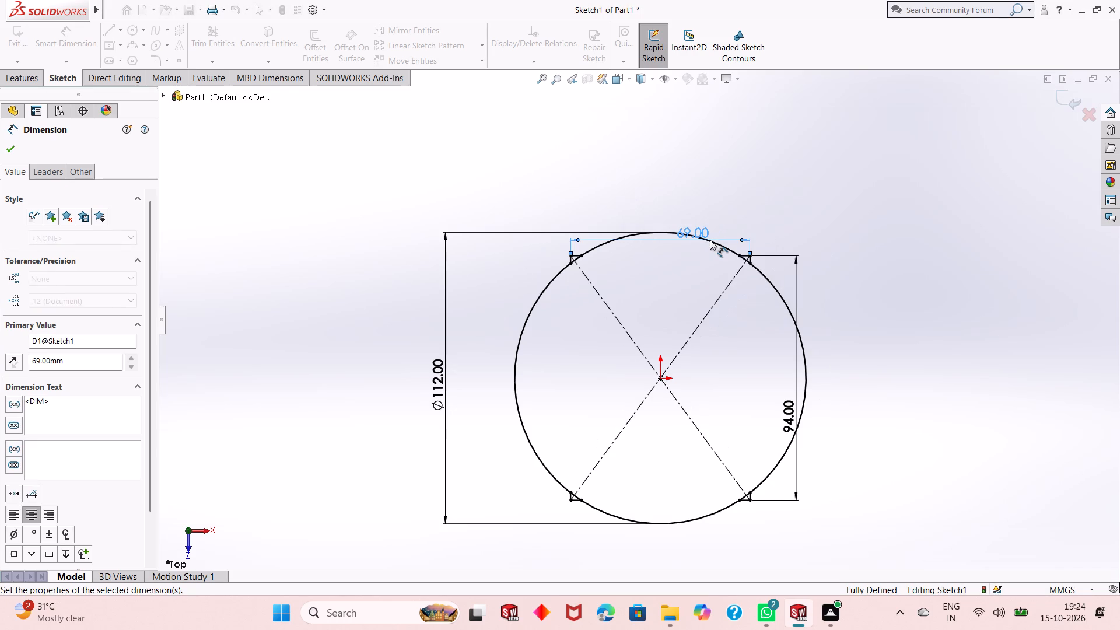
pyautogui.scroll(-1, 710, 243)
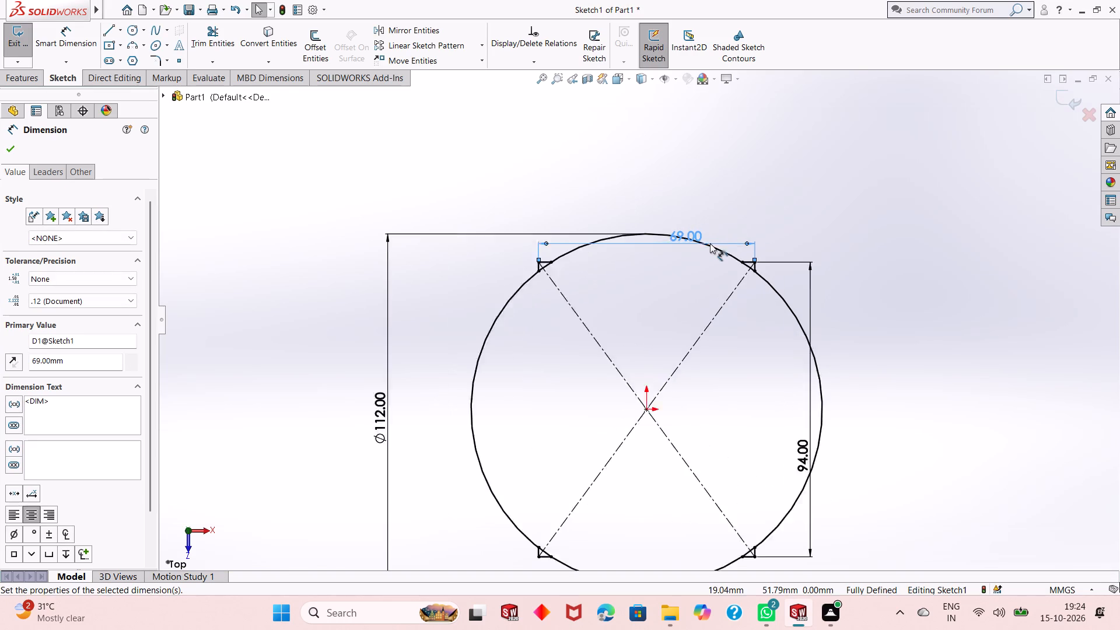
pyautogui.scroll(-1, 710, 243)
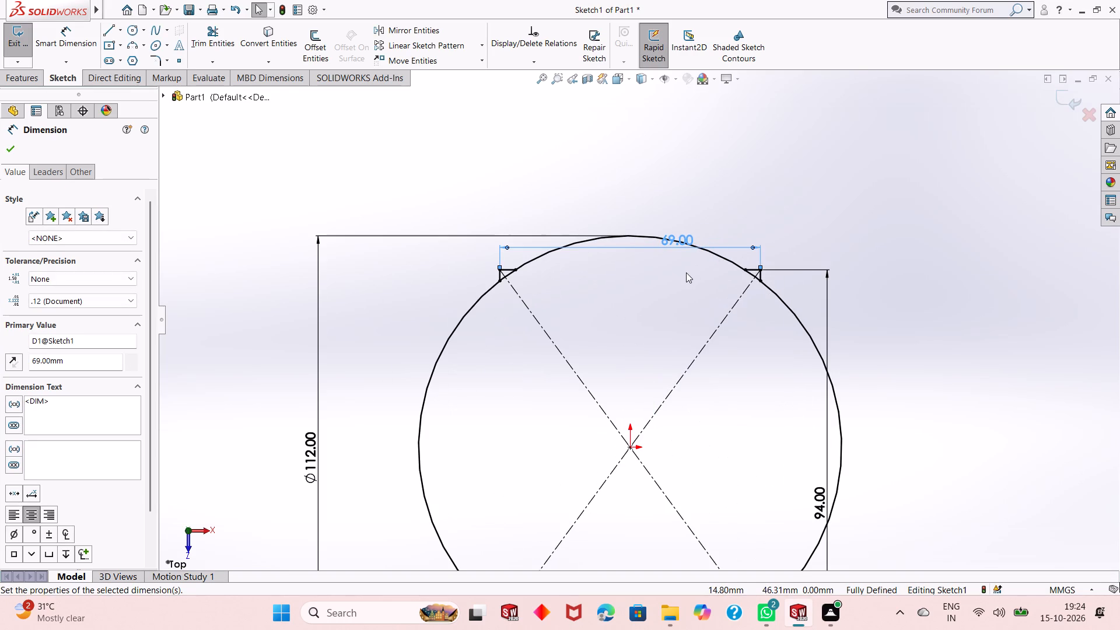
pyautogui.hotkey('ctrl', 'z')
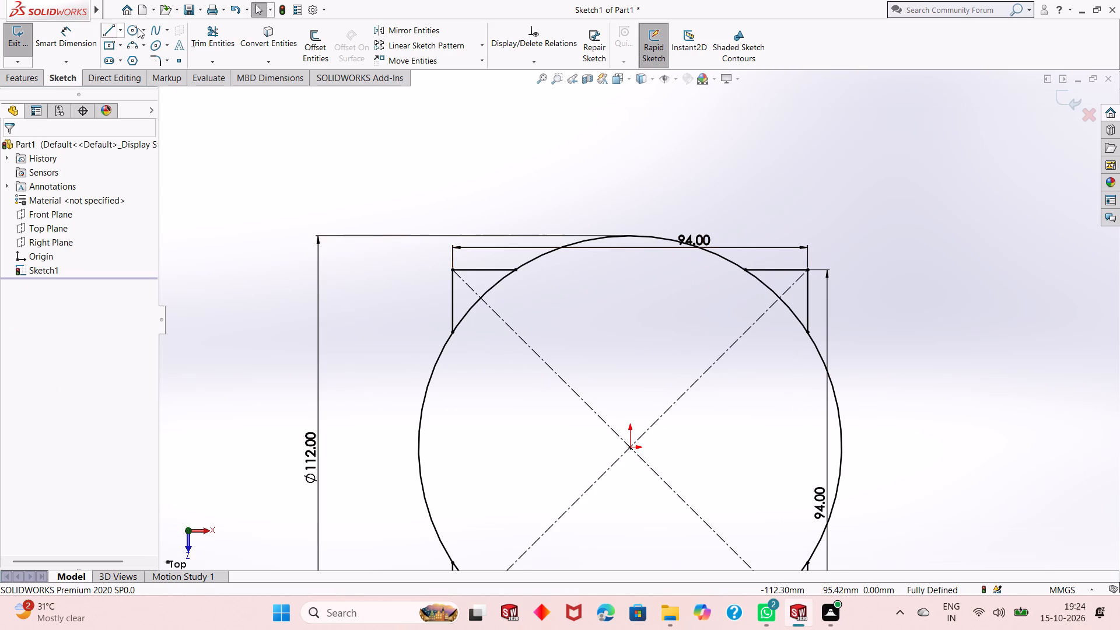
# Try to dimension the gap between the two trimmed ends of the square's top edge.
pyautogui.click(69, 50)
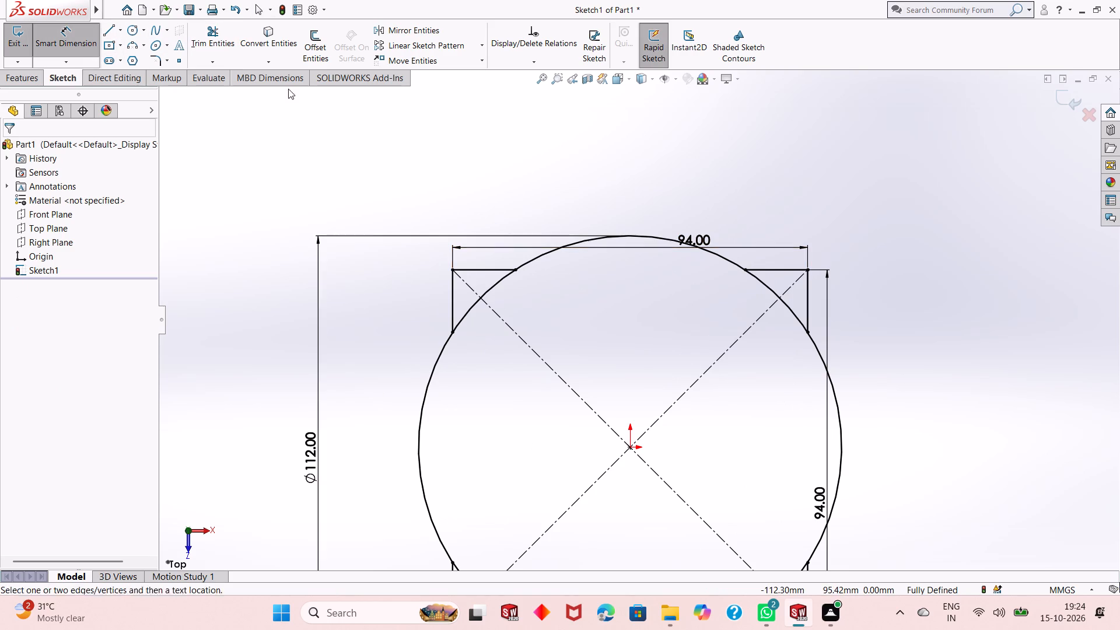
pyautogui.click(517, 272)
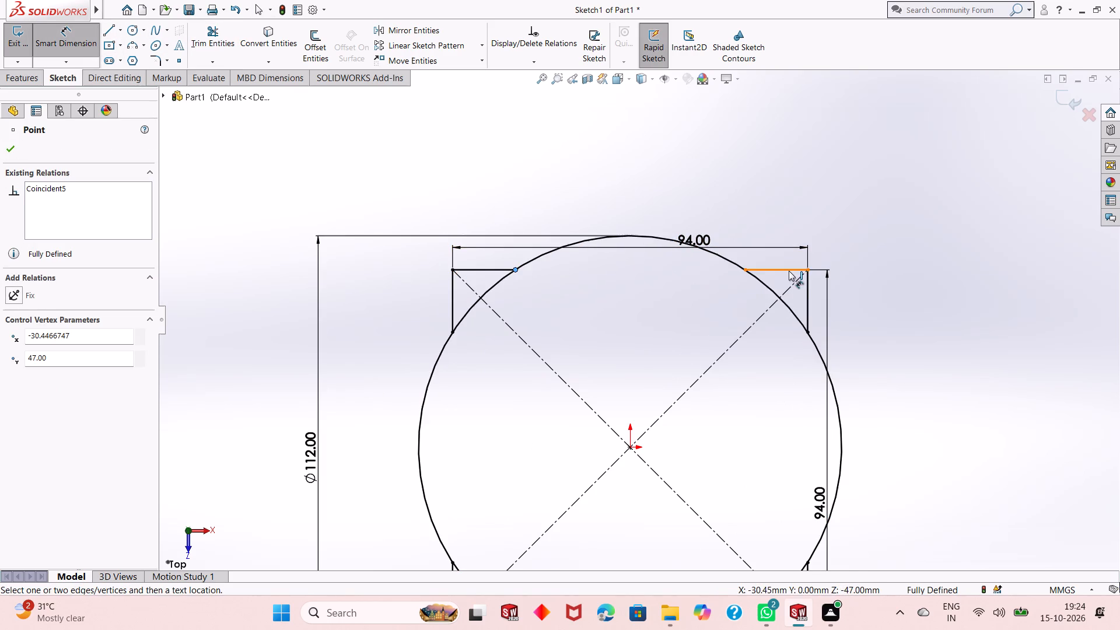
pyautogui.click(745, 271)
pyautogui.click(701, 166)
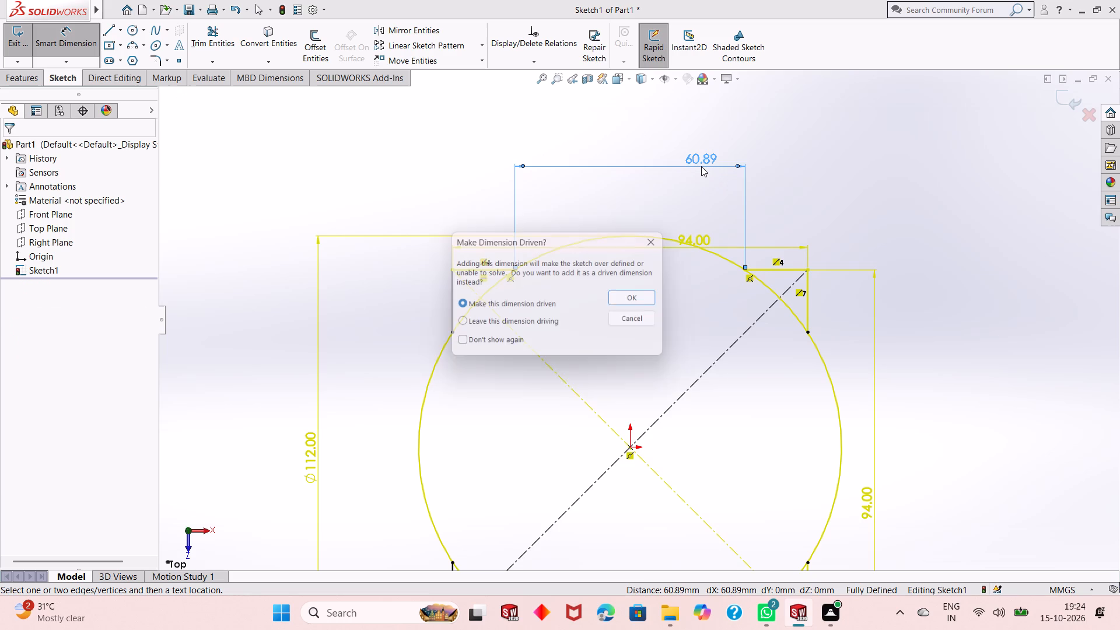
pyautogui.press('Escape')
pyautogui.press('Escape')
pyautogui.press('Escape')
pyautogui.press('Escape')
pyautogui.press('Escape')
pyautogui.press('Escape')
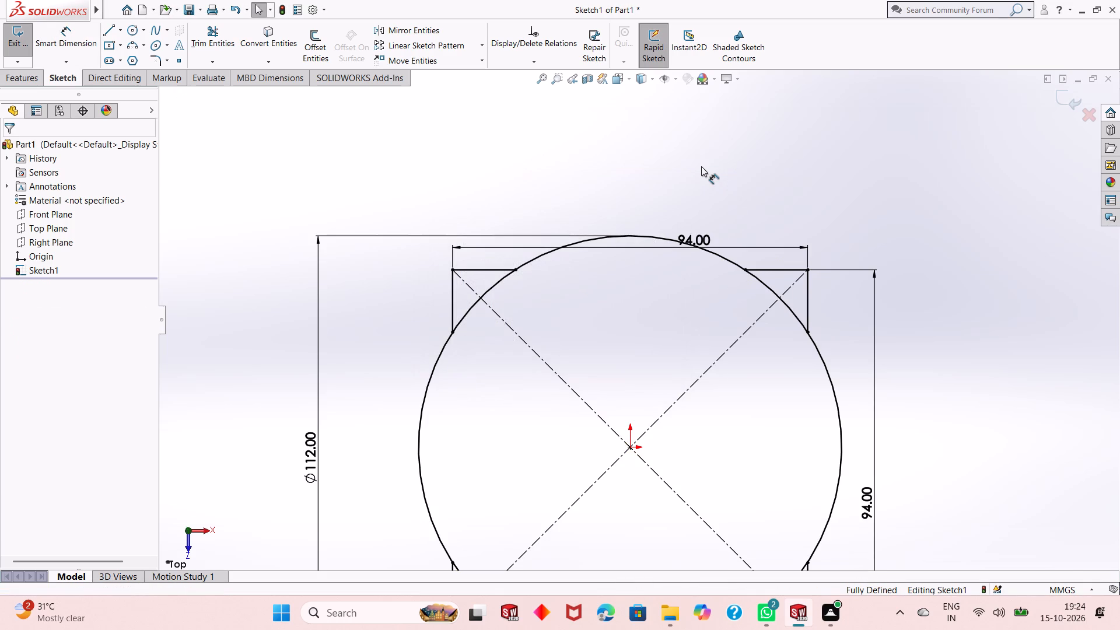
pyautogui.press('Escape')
# Undo the edge trims, the diameter dimension and the circle, back to the plain dimensioned square.
pyautogui.hotkey('ctrl', 'z')
pyautogui.hotkey('ctrl', 'z')
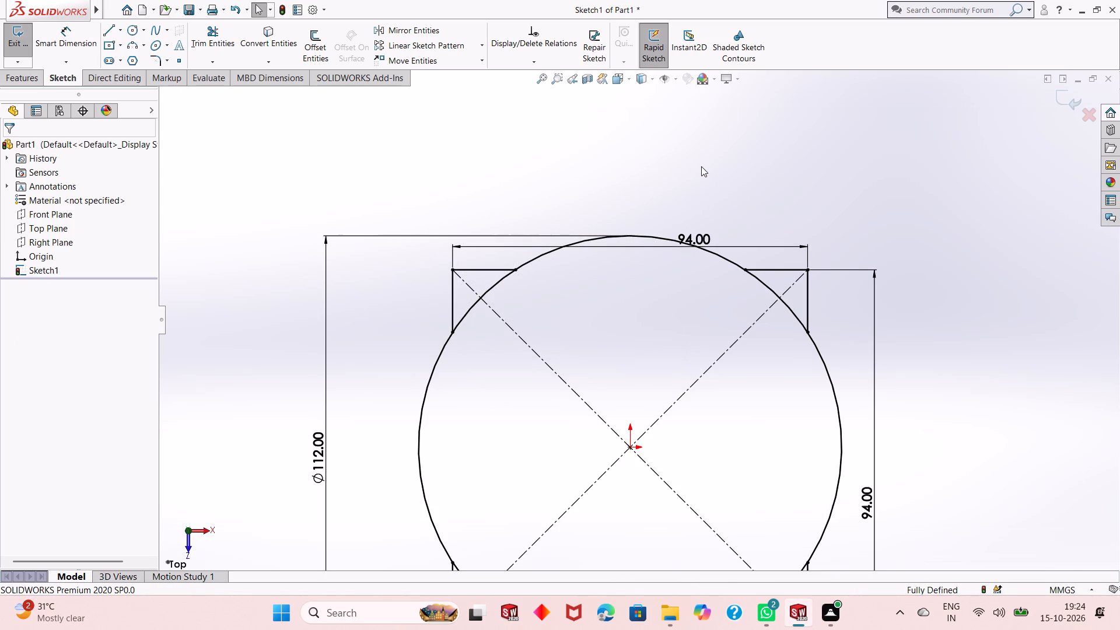
pyautogui.hotkey('ctrl', 'z')
pyautogui.hotkey('ctrl', 'z')
pyautogui.hotkey('ctrl', 'z')
pyautogui.hotkey('ctrl', 'z')
pyautogui.hotkey('ctrl', 'z')
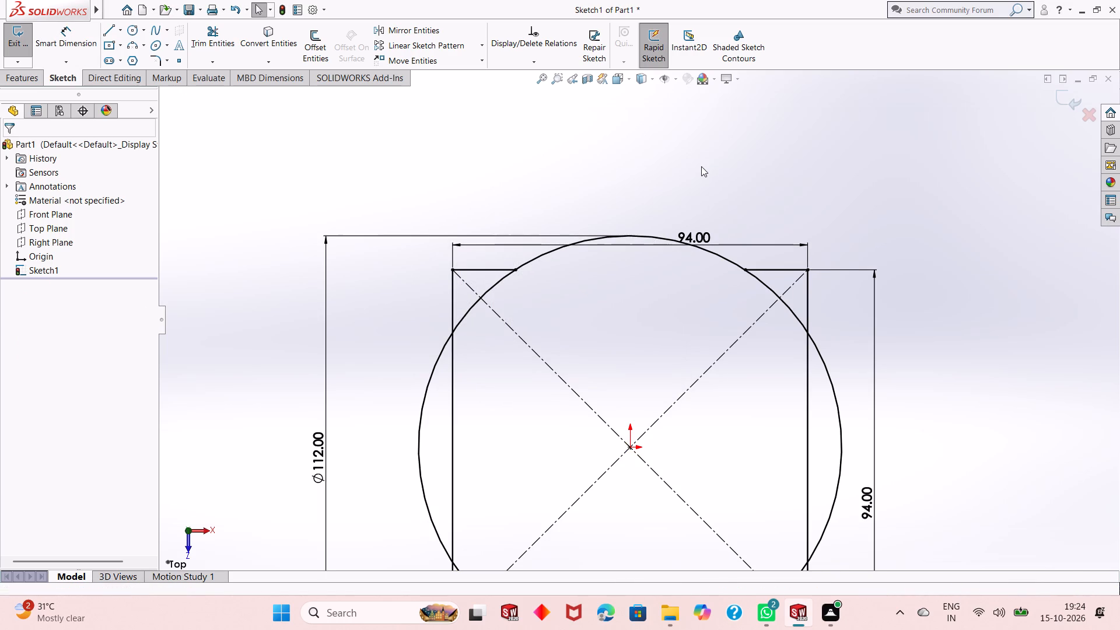
pyautogui.hotkey('ctrl', 'z')
pyautogui.hotkey('ctrl', 'z')
pyautogui.hotkey('ctrl', 'z')
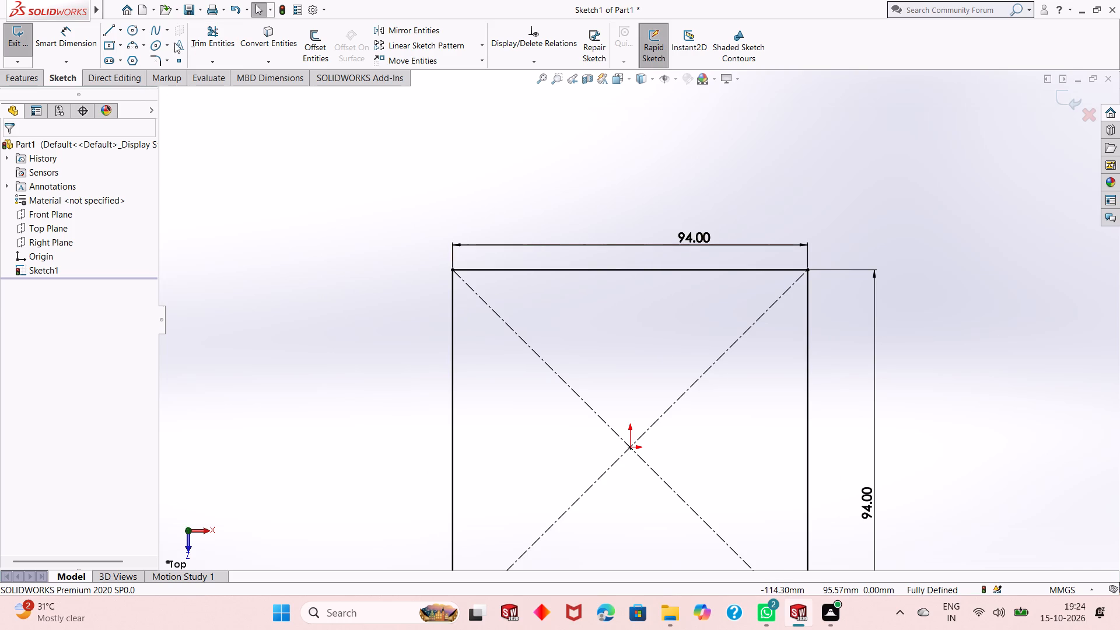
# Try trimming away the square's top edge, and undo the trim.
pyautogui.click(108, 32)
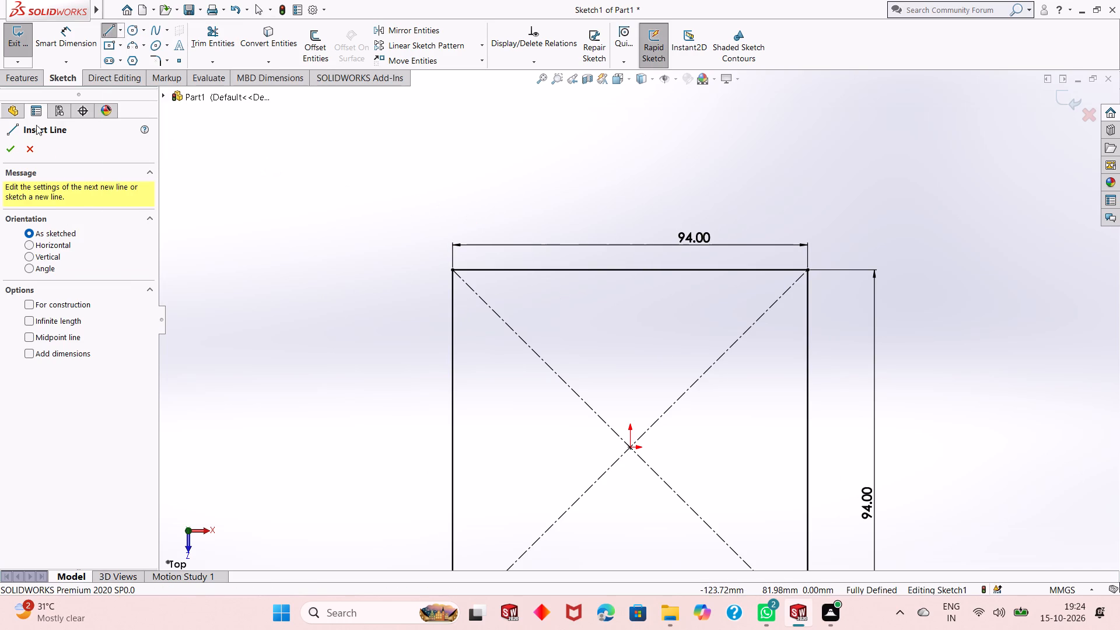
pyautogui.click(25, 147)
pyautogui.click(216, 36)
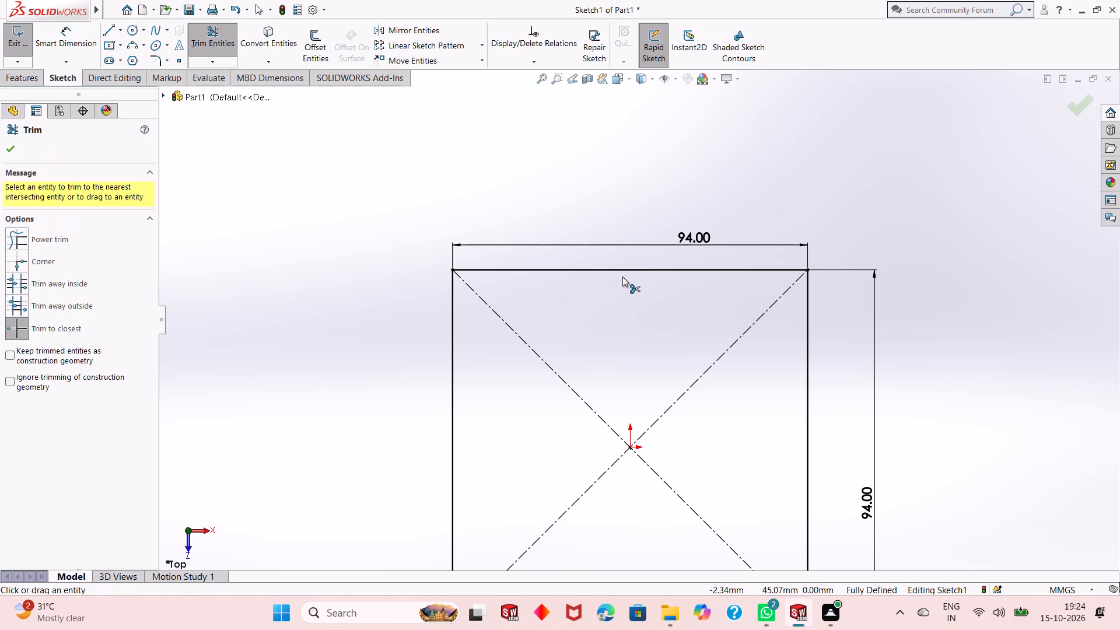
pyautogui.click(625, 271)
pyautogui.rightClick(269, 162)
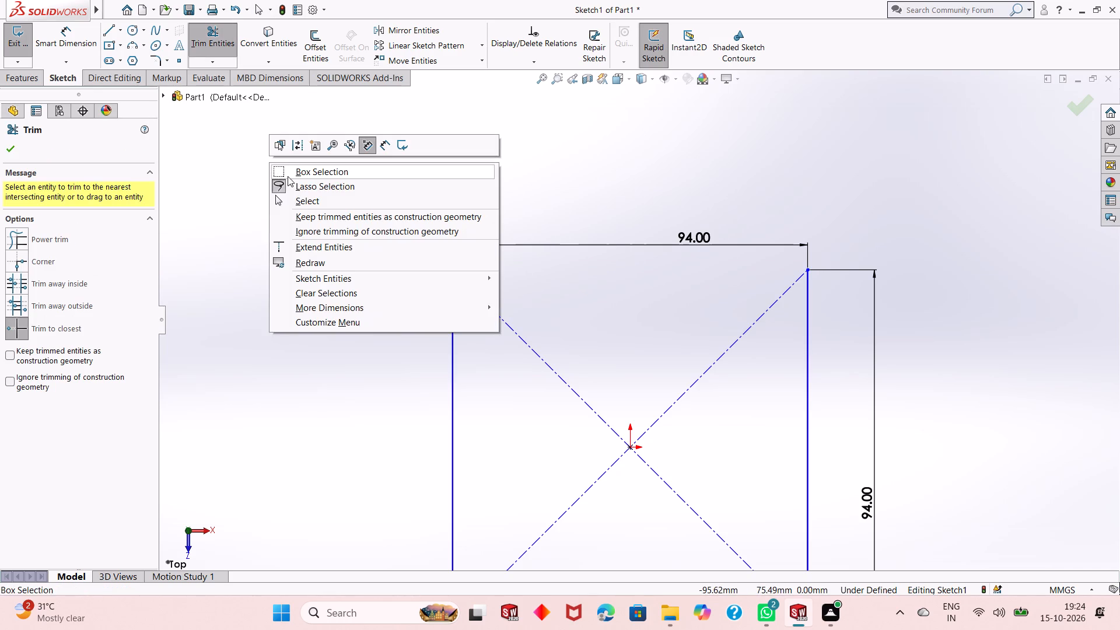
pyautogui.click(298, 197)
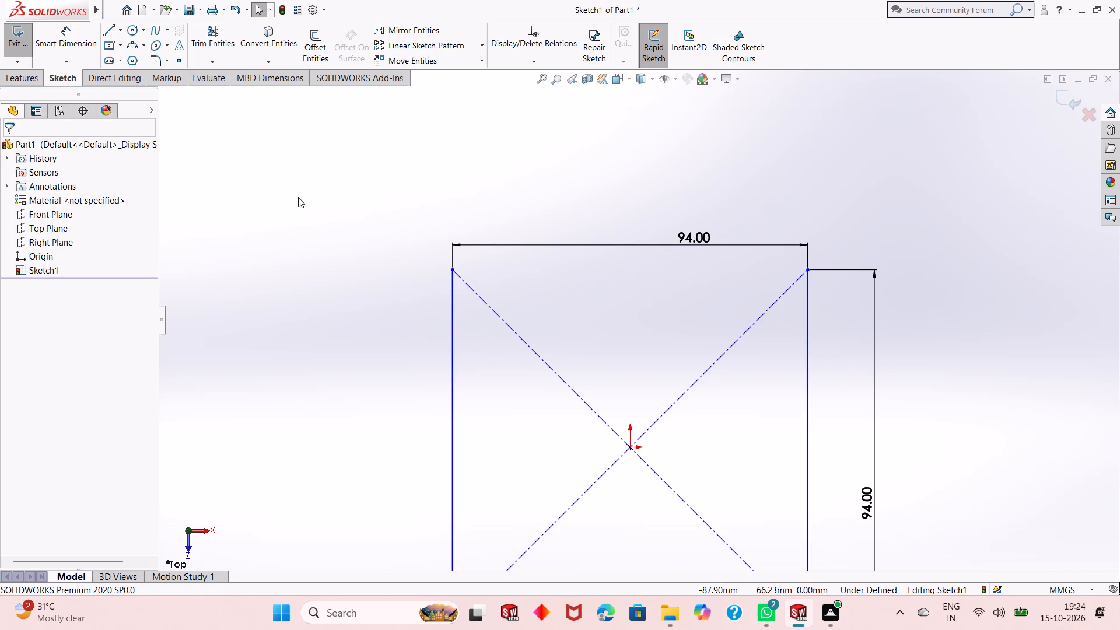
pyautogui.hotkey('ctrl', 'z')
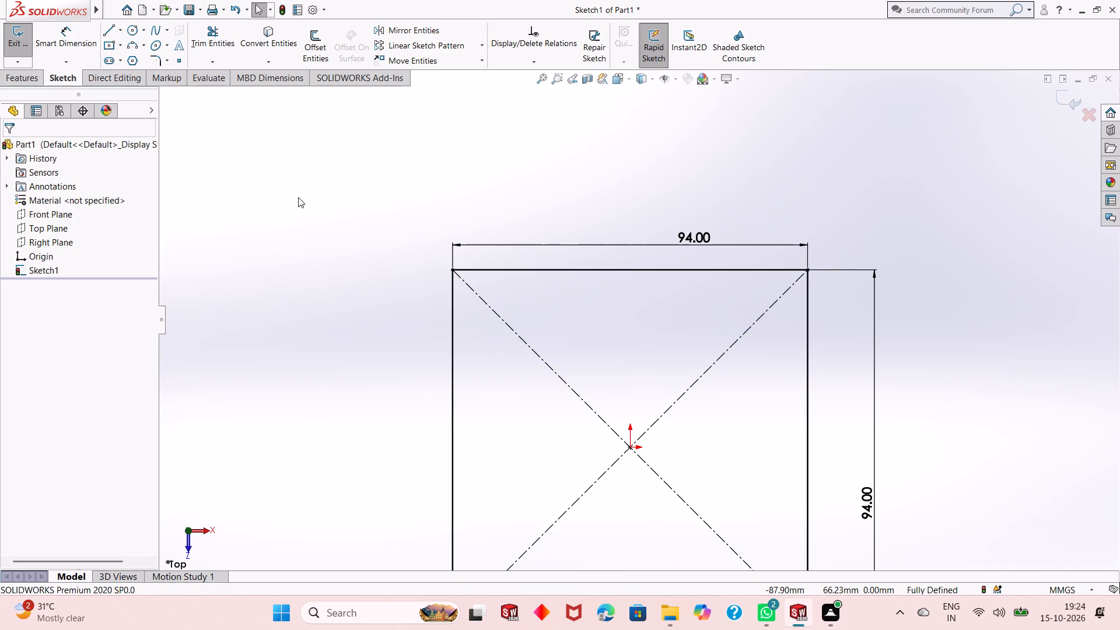
# Sketch a horizontal midpoint line just inside the square's top edge, centred below the edge's midpoint, with a half-length of 69/2 mm.
pyautogui.click(108, 36)
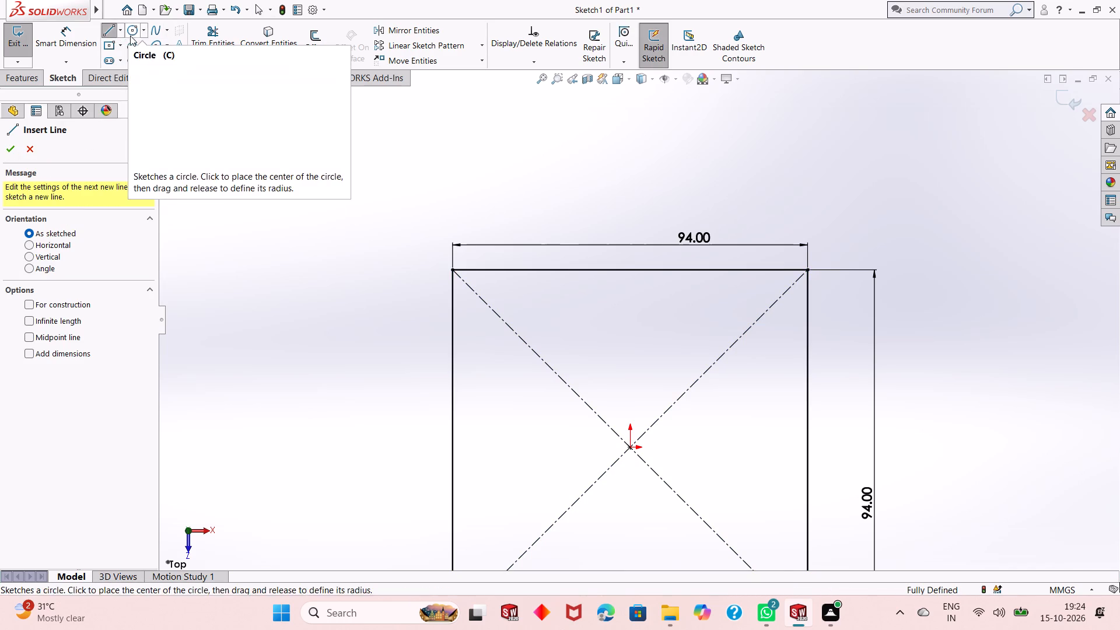
pyautogui.click(123, 32)
pyautogui.click(127, 71)
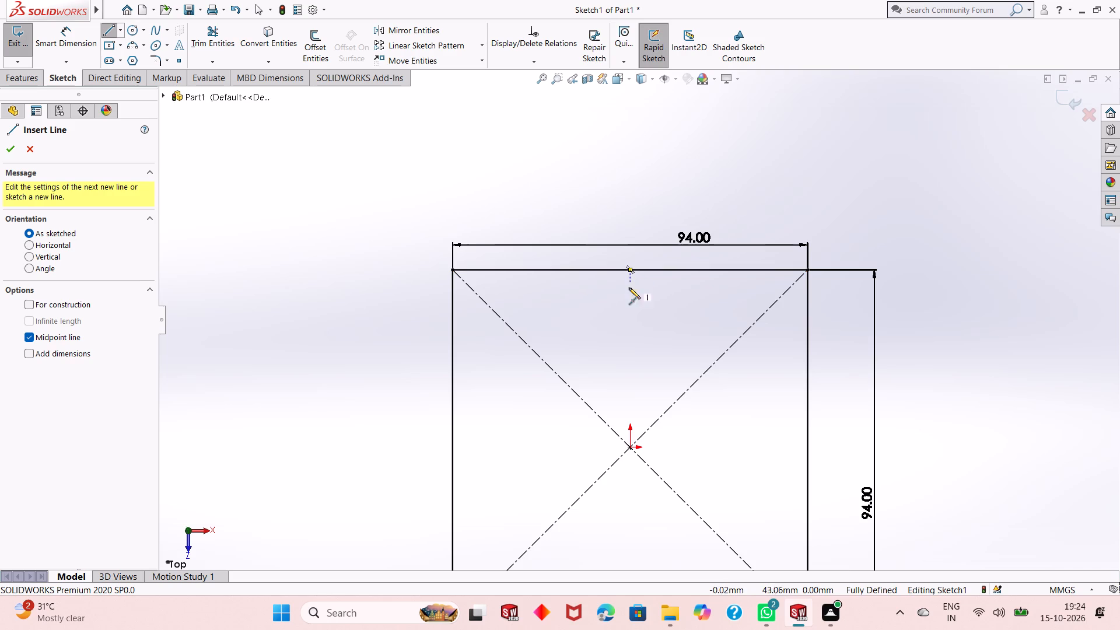
pyautogui.click(627, 293)
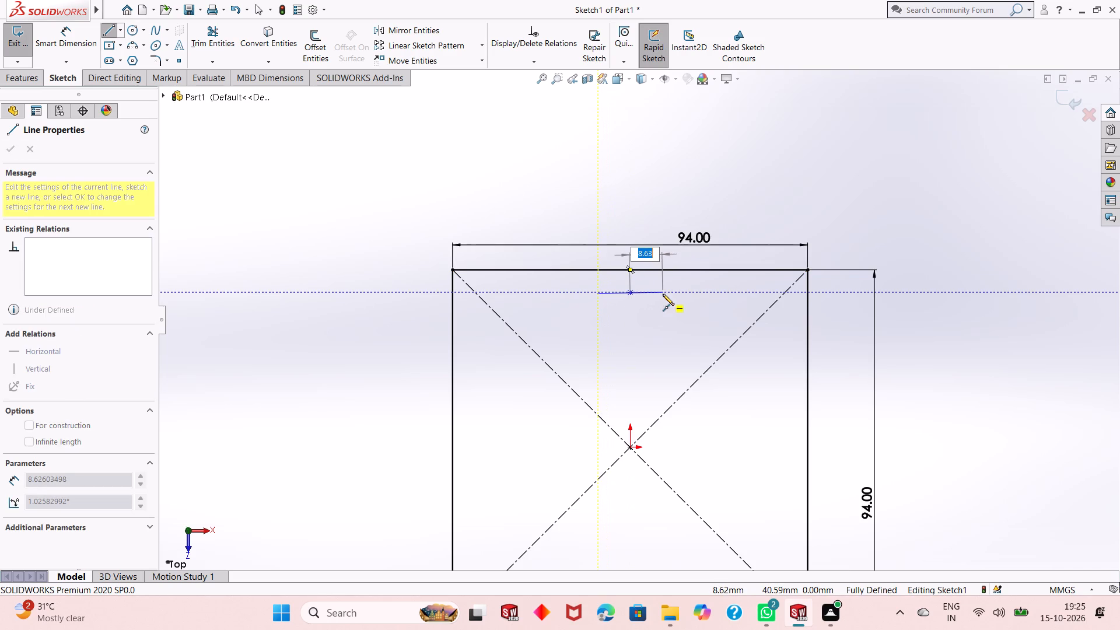
pyautogui.press('9')
pyautogui.press('BackSpace')
pyautogui.write('69/2')
pyautogui.press('Return')
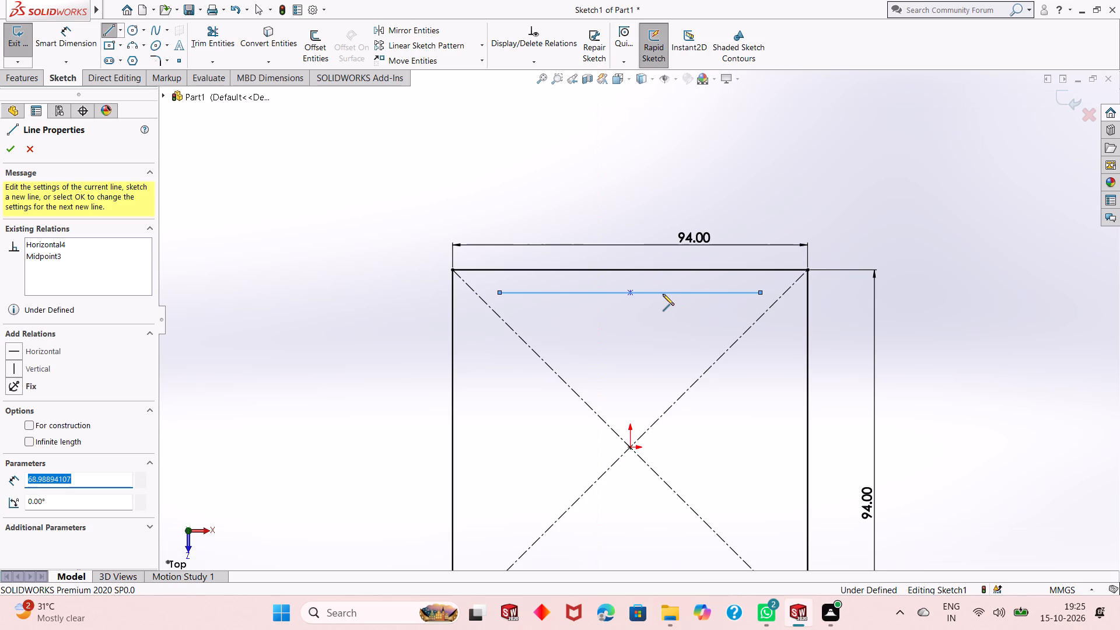
pyautogui.press('Escape')
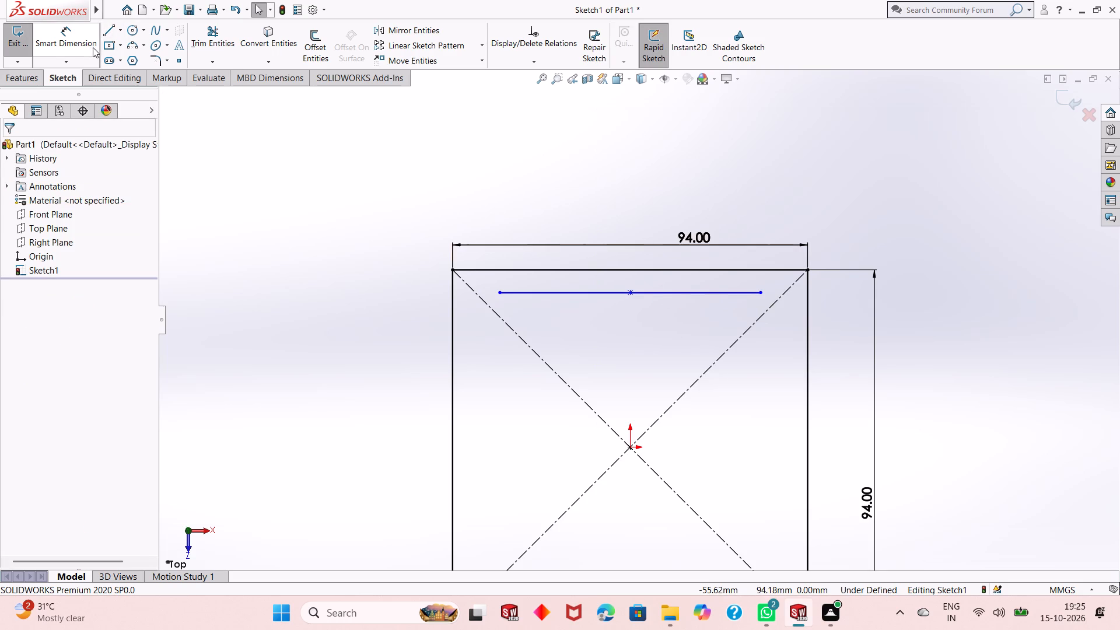
# Dimension the new horizontal line's length as 69 mm, placing the dimension just below the line.
pyautogui.click(93, 47)
pyautogui.click(675, 292)
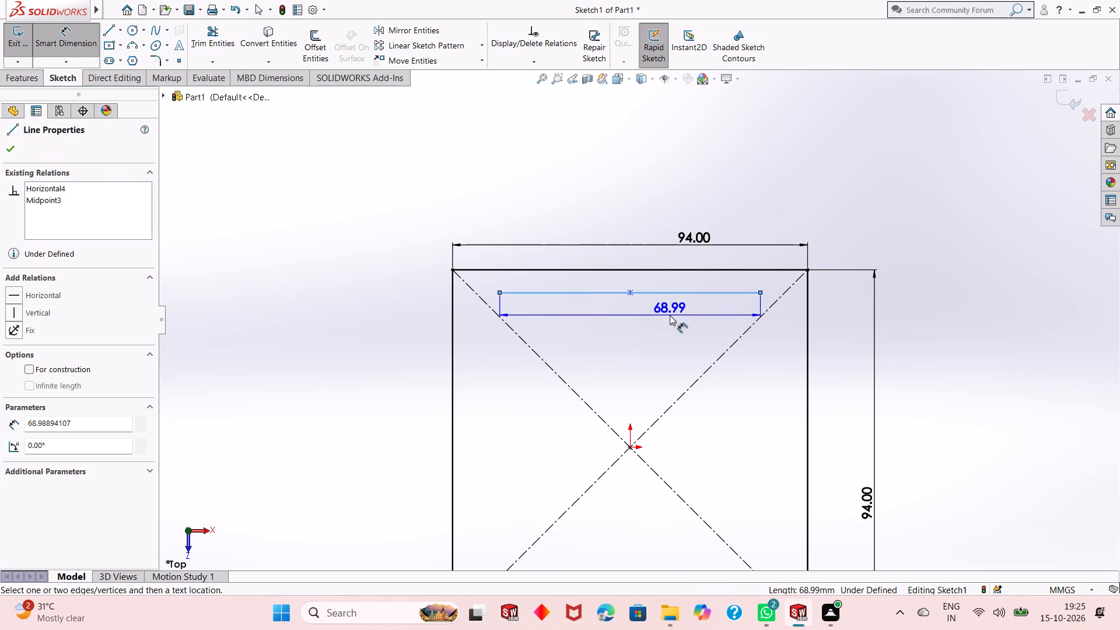
pyautogui.click(670, 315)
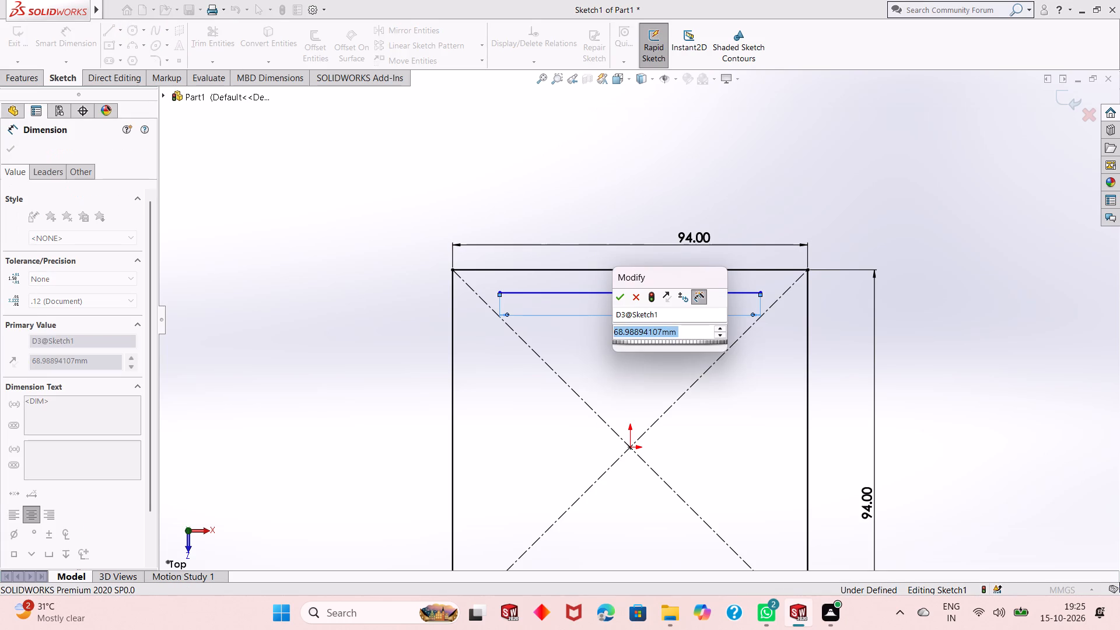
pyautogui.write('69')
pyautogui.press('Return')
pyautogui.press('Escape')
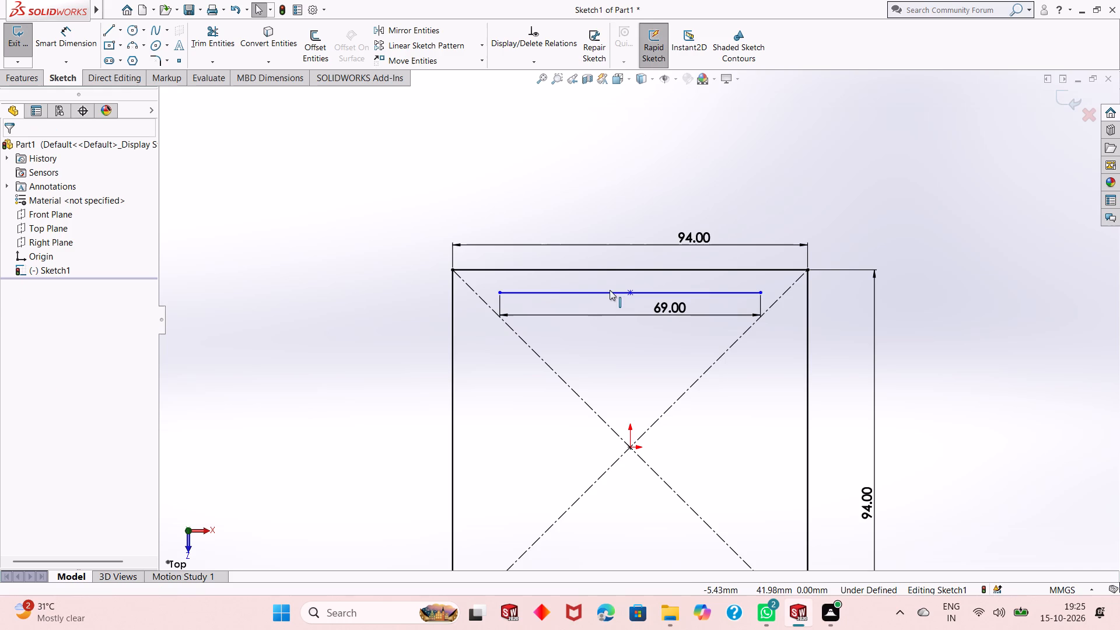
# Add a vertical relation between the 69 mm line's midpoint and the origin.
pyautogui.click(629, 296)
pyautogui.click(631, 293)
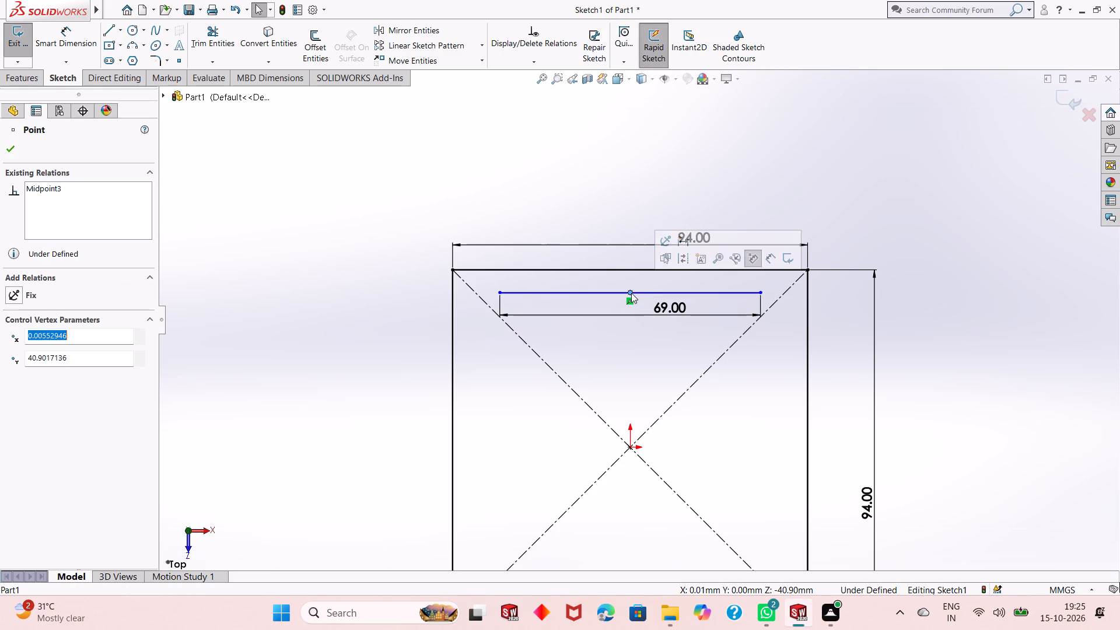
pyautogui.keyDown('ctrl'); pyautogui.click(628, 451); pyautogui.keyUp('ctrl')
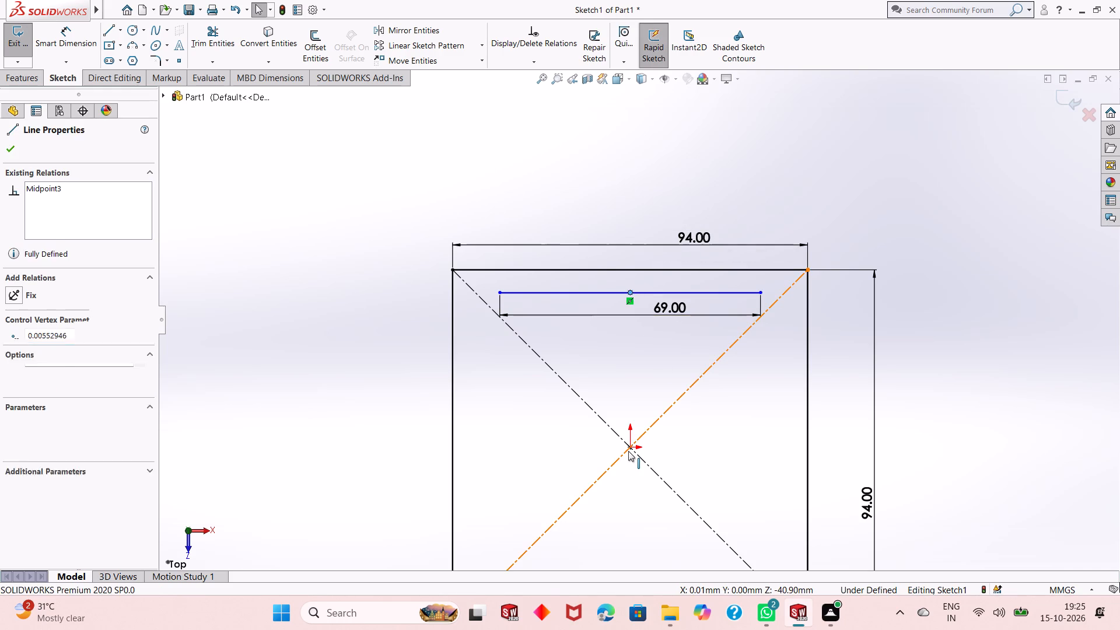
pyautogui.press('Escape')
pyautogui.press('Escape')
pyautogui.press('Escape')
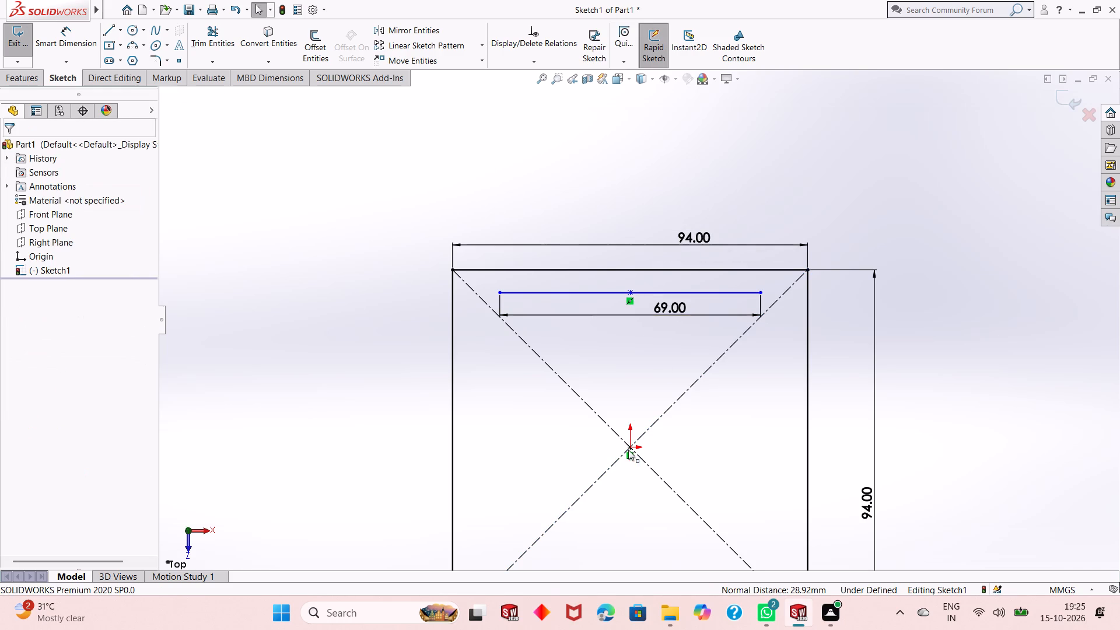
pyautogui.click(629, 448)
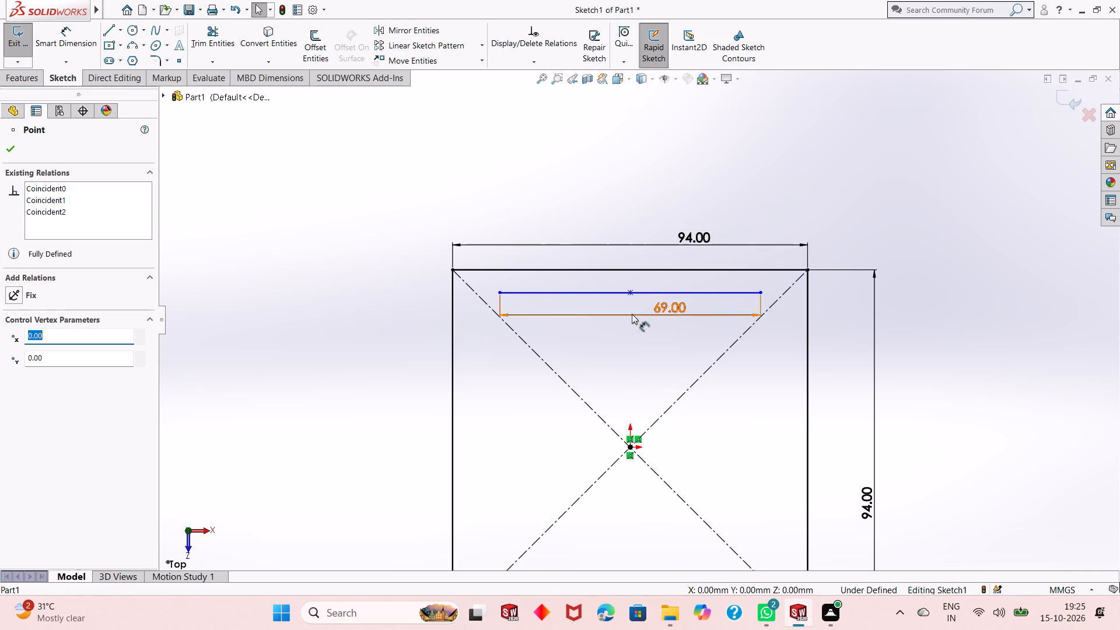
pyautogui.keyDown('ctrl'); pyautogui.click(632, 290); pyautogui.keyUp('ctrl')
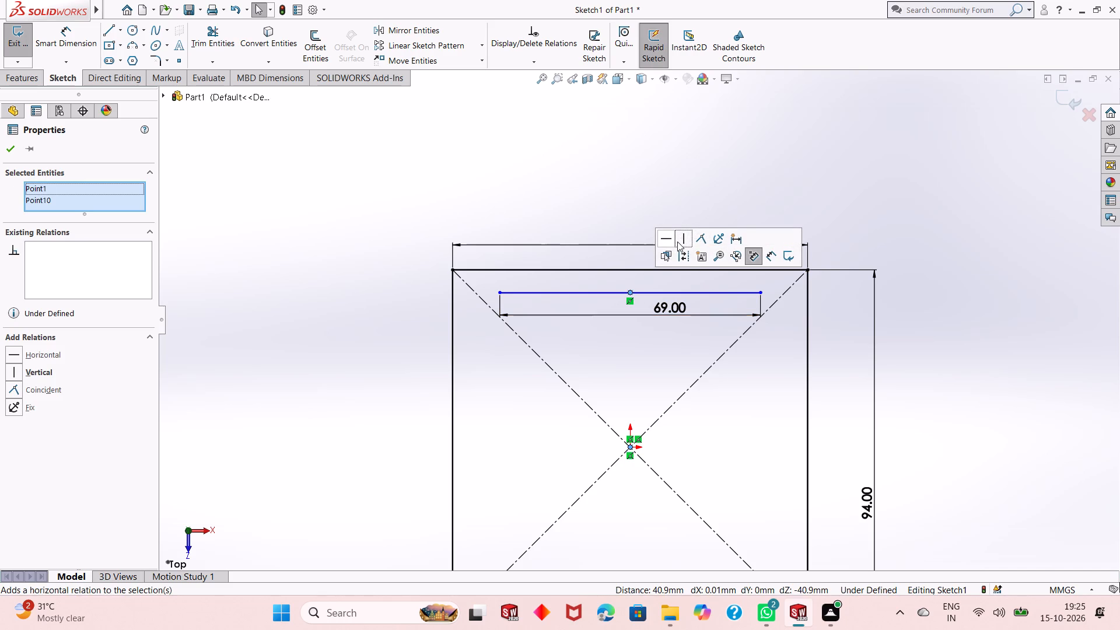
pyautogui.click(681, 241)
pyautogui.press('Escape')
pyautogui.press('Escape')
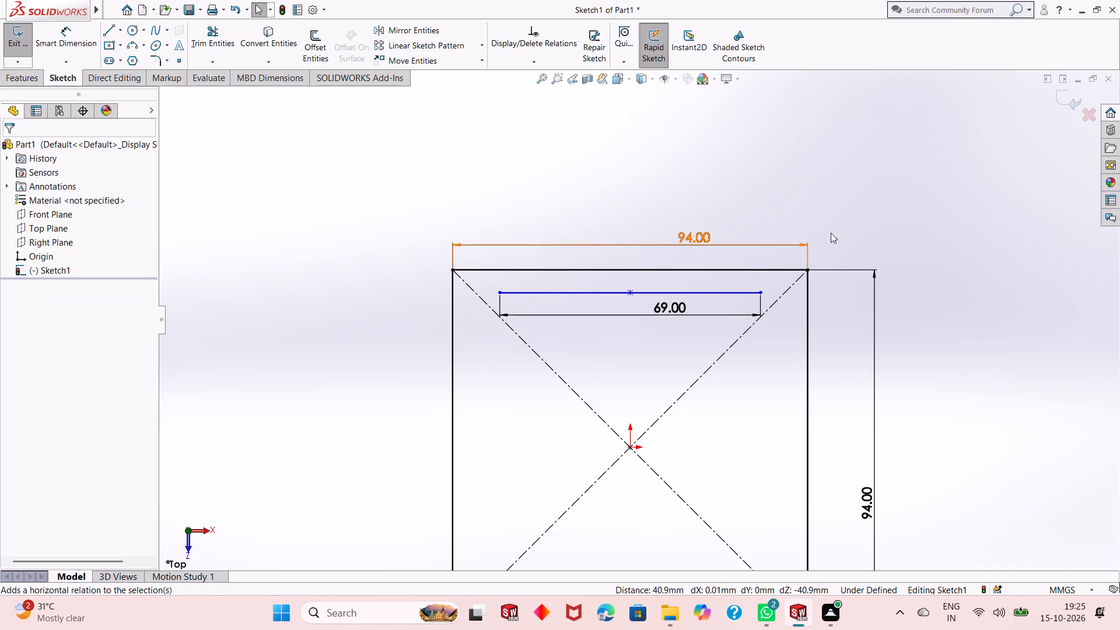
# Sketch a vertical line from the left end of the 69 mm line up to the square's top edge.
pyautogui.click(104, 25)
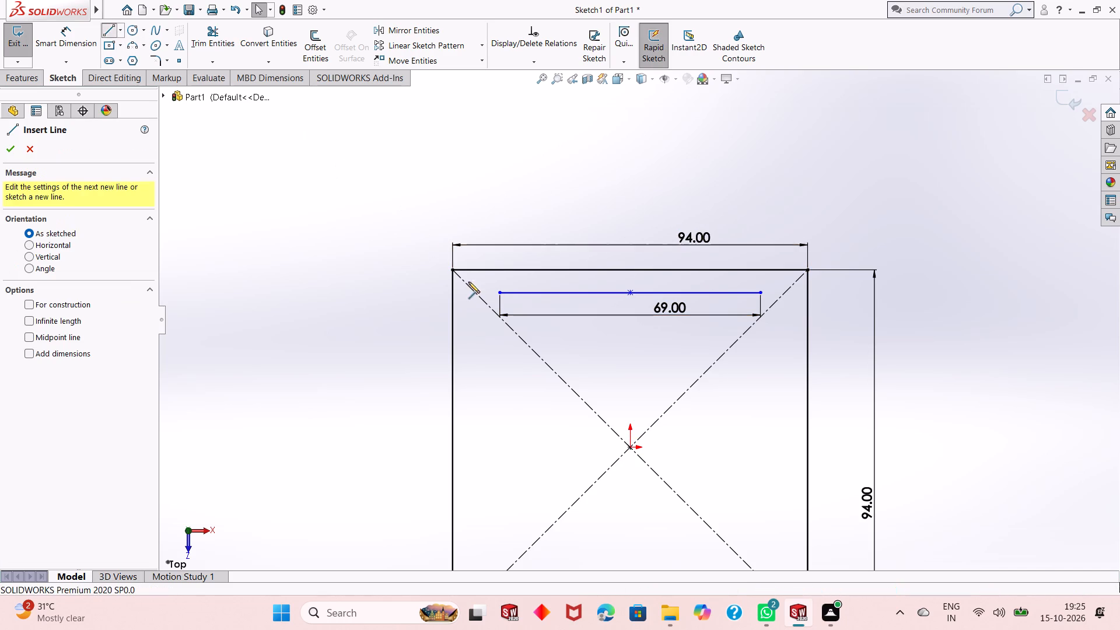
pyautogui.click(501, 292)
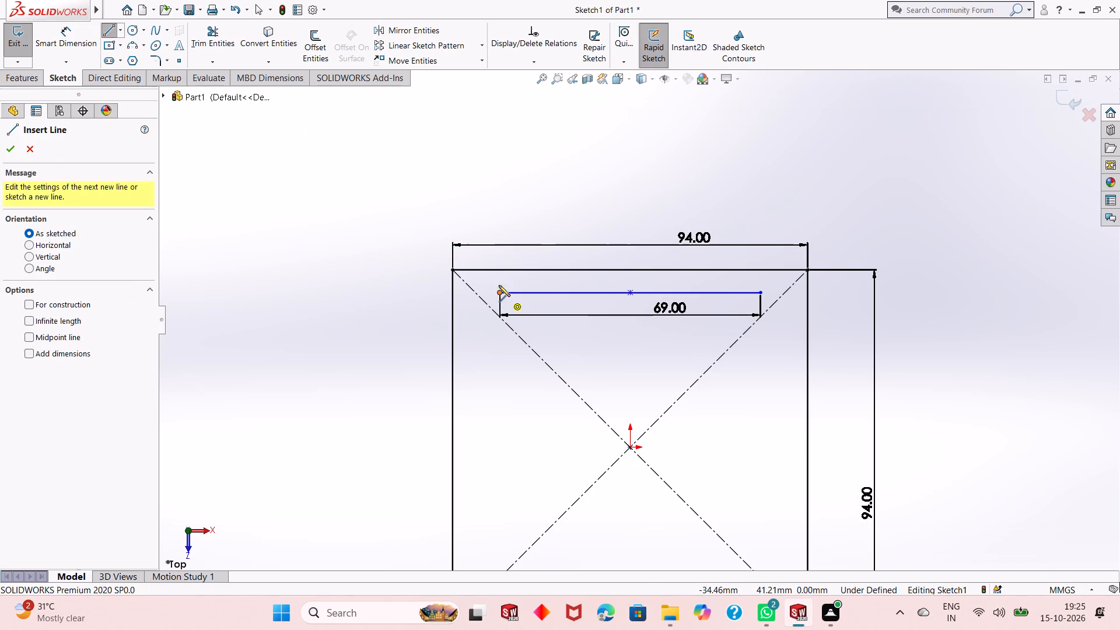
pyautogui.click(498, 269)
pyautogui.press('Escape')
pyautogui.press('Escape')
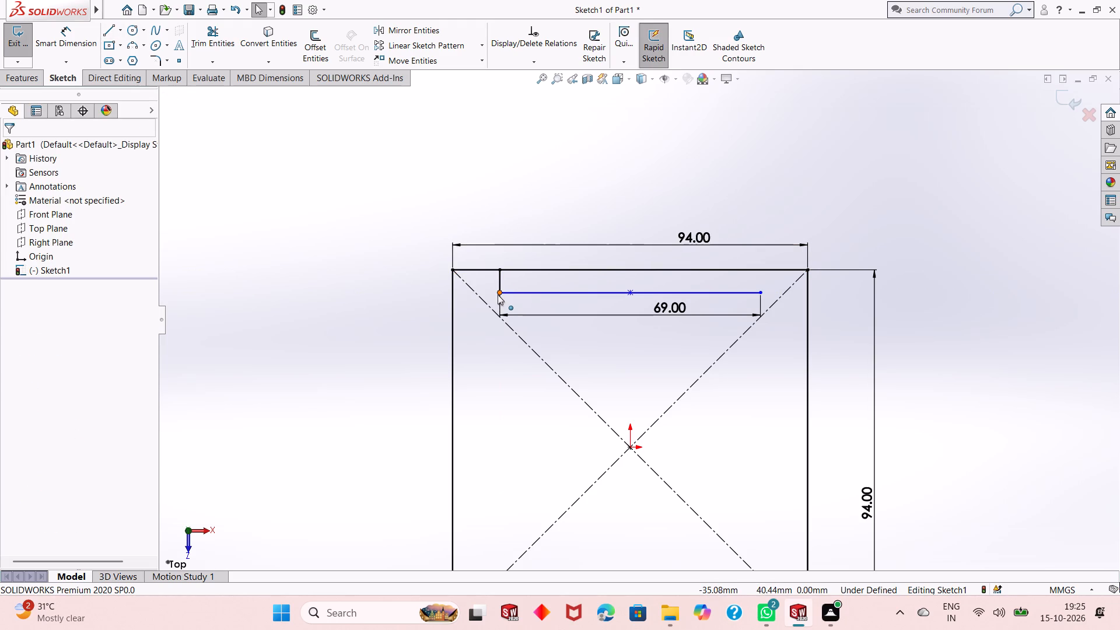
# Sketch a vertical line from the right end of the 69 mm line up to the square's top edge.
pyautogui.click(105, 32)
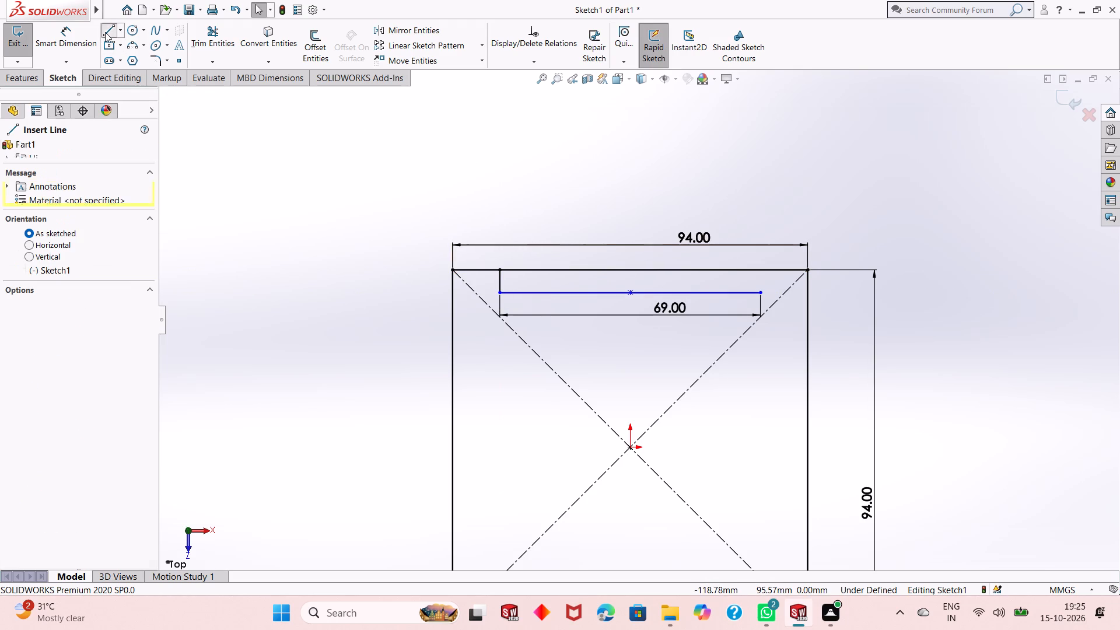
pyautogui.click(762, 291)
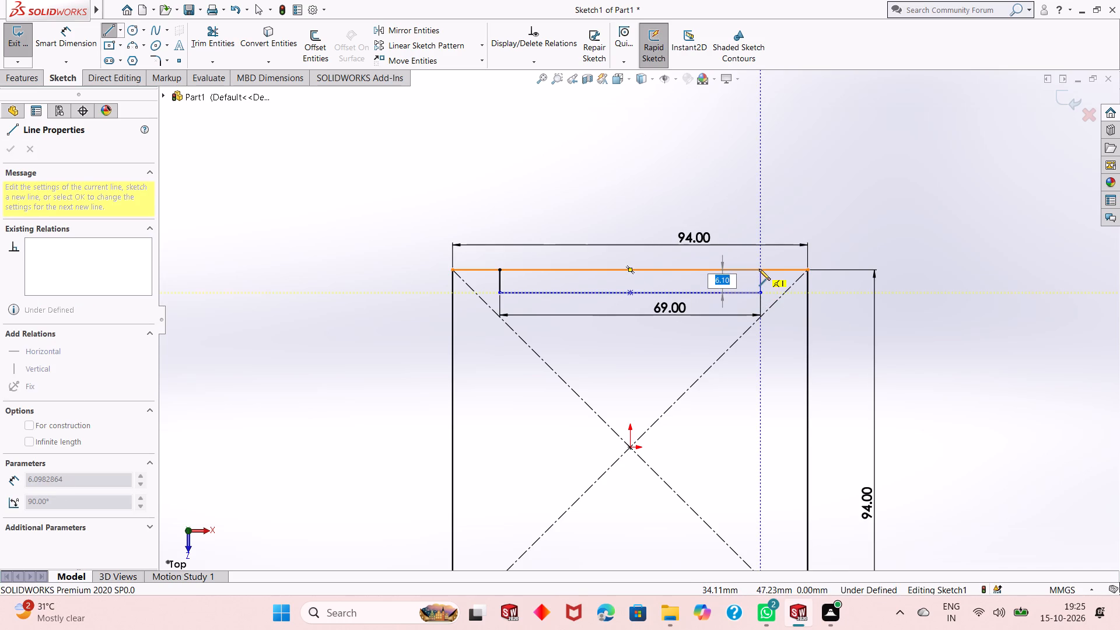
pyautogui.click(759, 269)
pyautogui.press('Escape')
pyautogui.press('Escape')
pyautogui.press('Escape')
pyautogui.press('Escape')
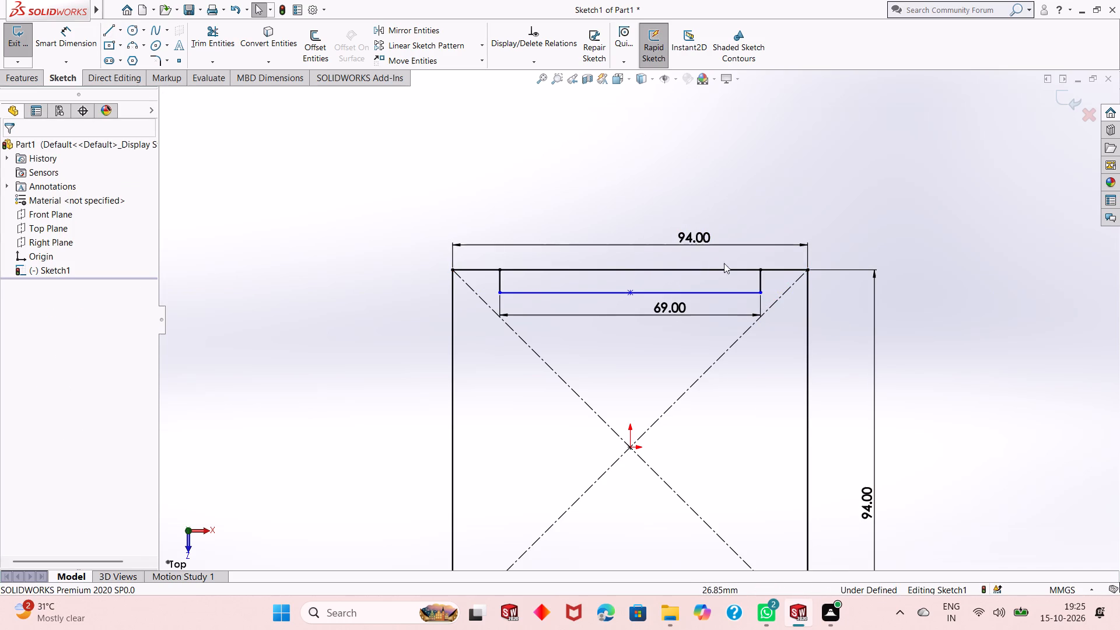
# Trim away the top edge's middle portion, the 69 mm line and both short vertical lines, keeping only the edge stubs at the corners.
pyautogui.click(198, 46)
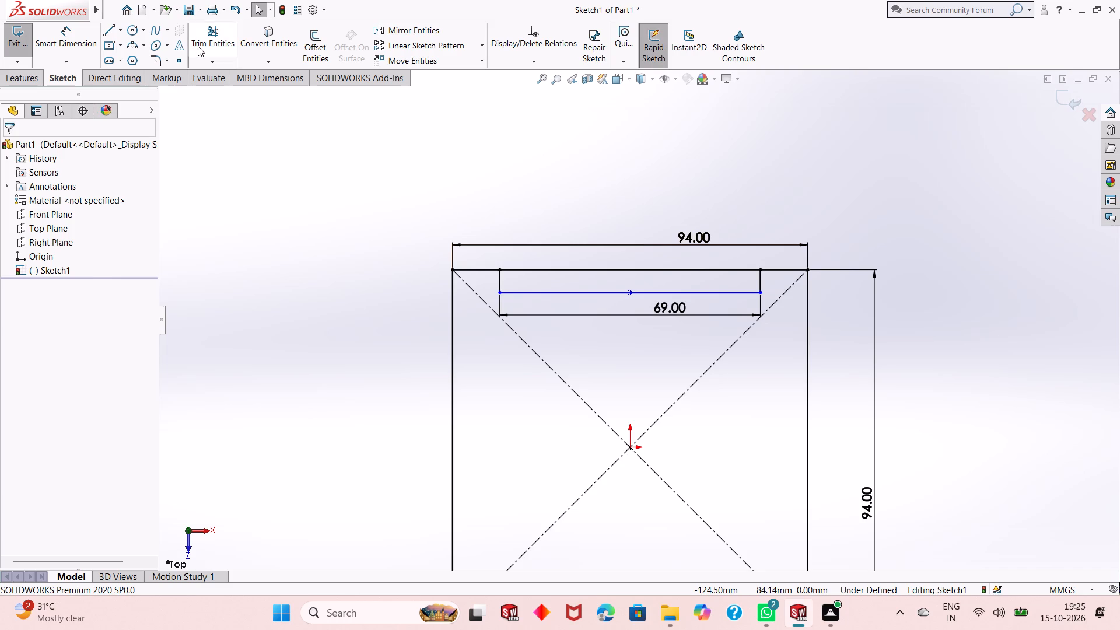
pyautogui.click(521, 272)
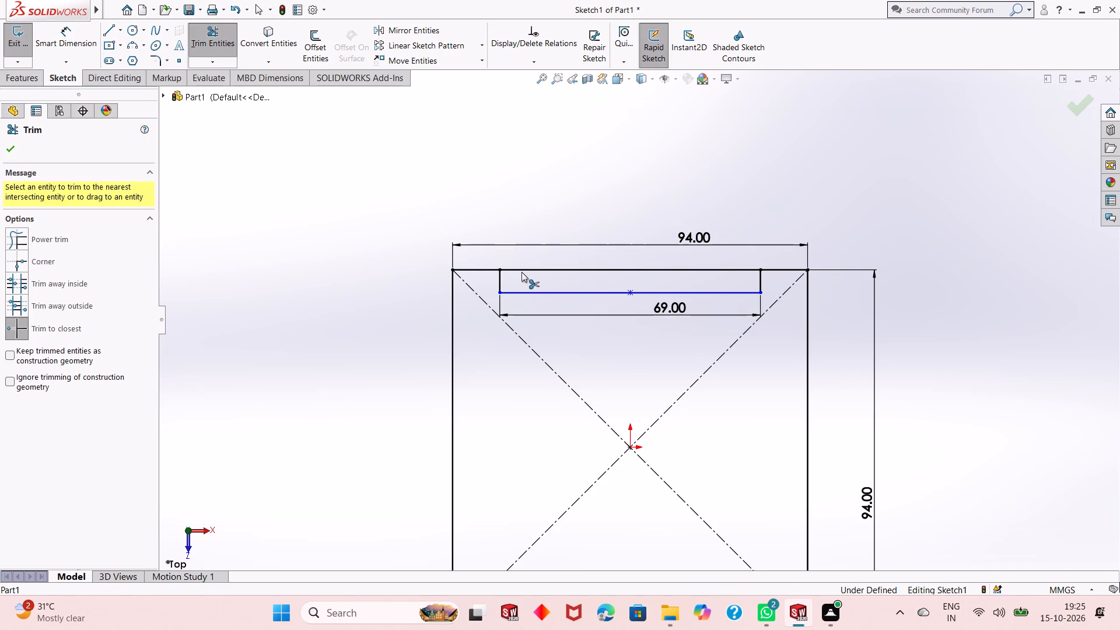
pyautogui.click(520, 295)
pyautogui.click(596, 310)
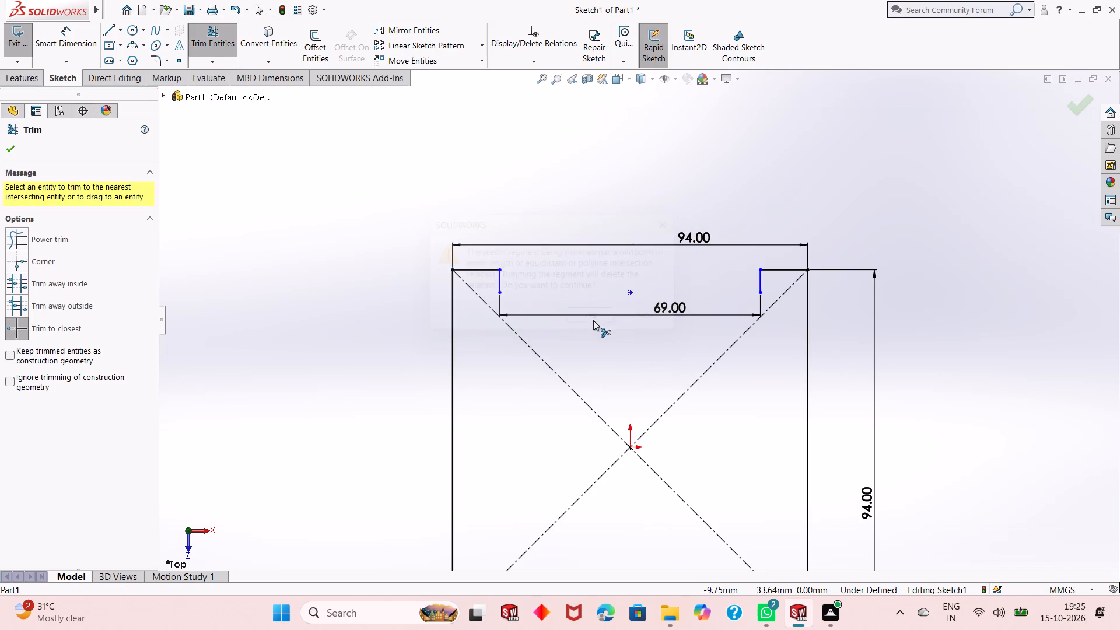
pyautogui.click(501, 281)
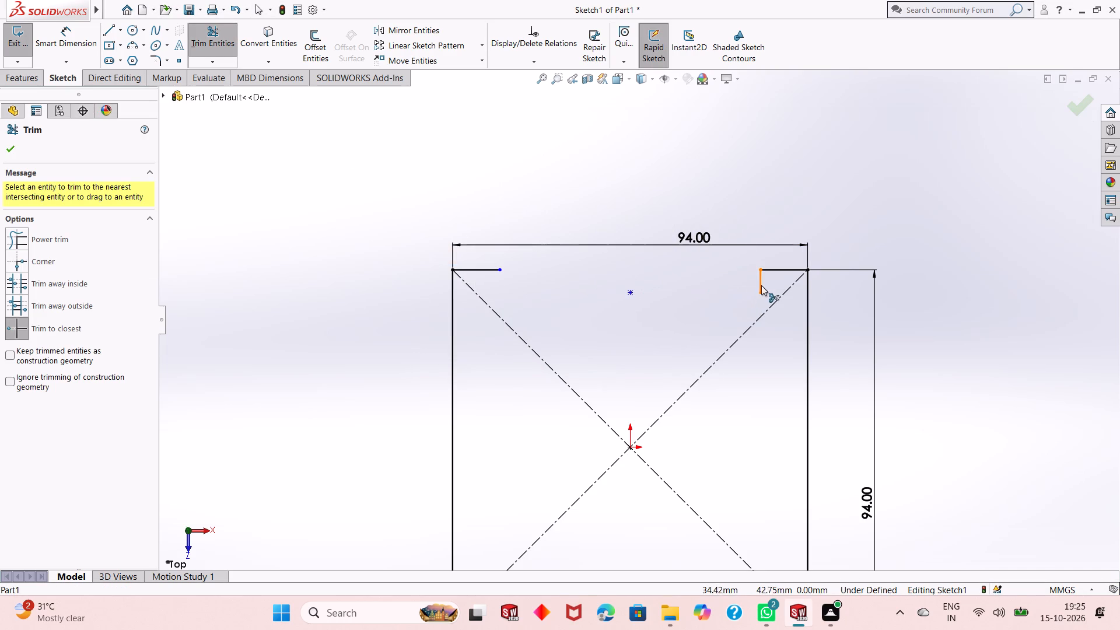
pyautogui.click(762, 285)
pyautogui.click(629, 291)
pyautogui.press('Escape')
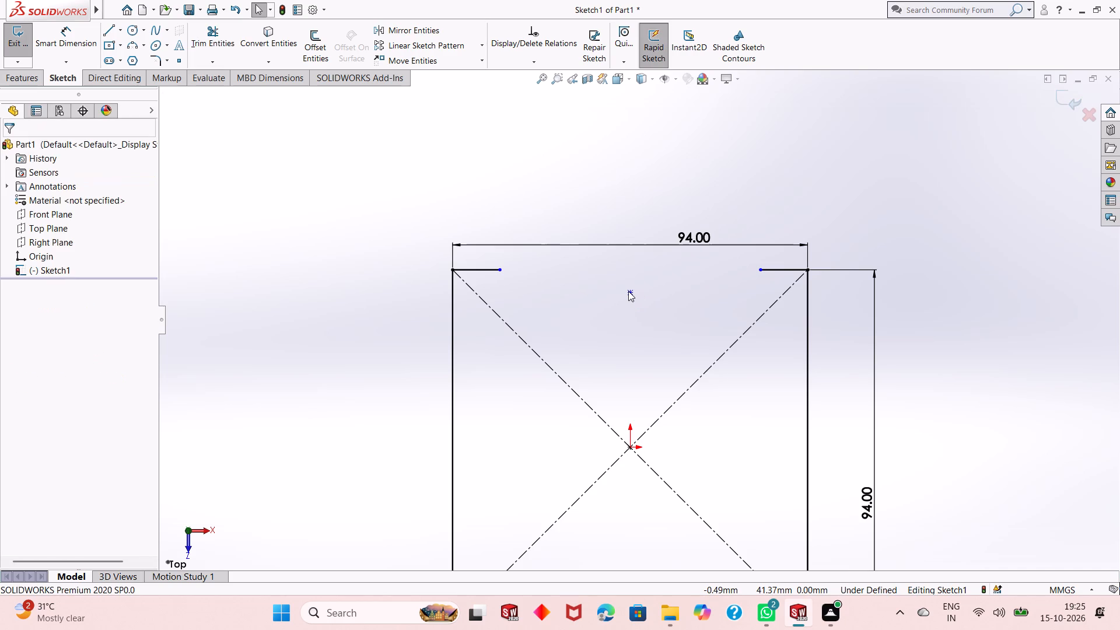
pyautogui.press('Escape')
# Delete the leftover midpoint of the removed 69 mm line.
pyautogui.click(627, 292)
pyautogui.rightClick(587, 158)
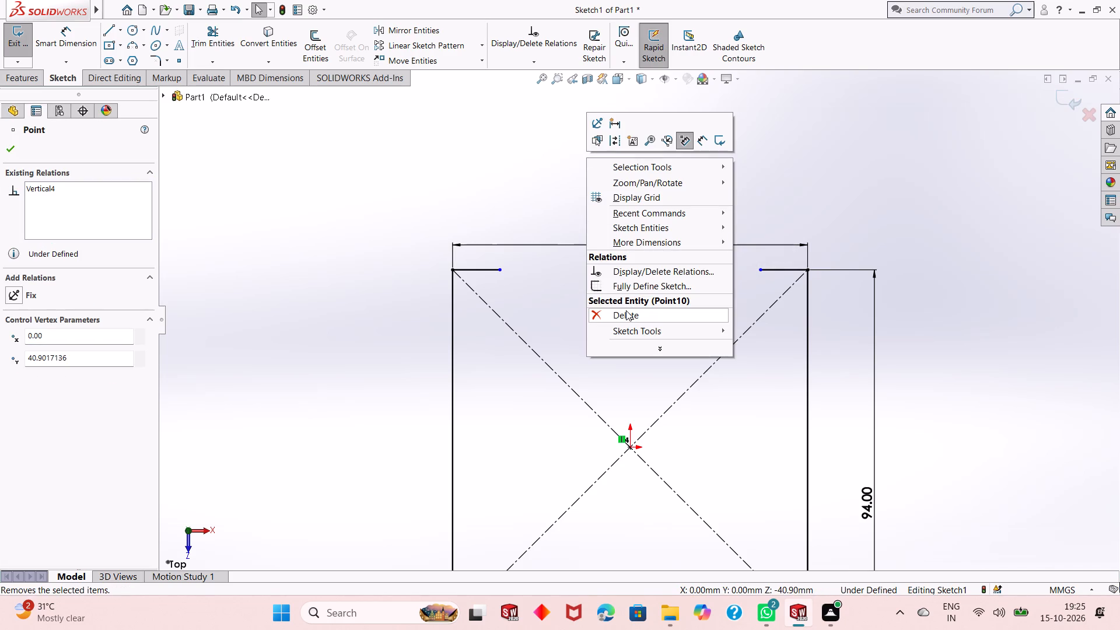
pyautogui.click(626, 311)
pyautogui.press('Escape')
pyautogui.press('Escape')
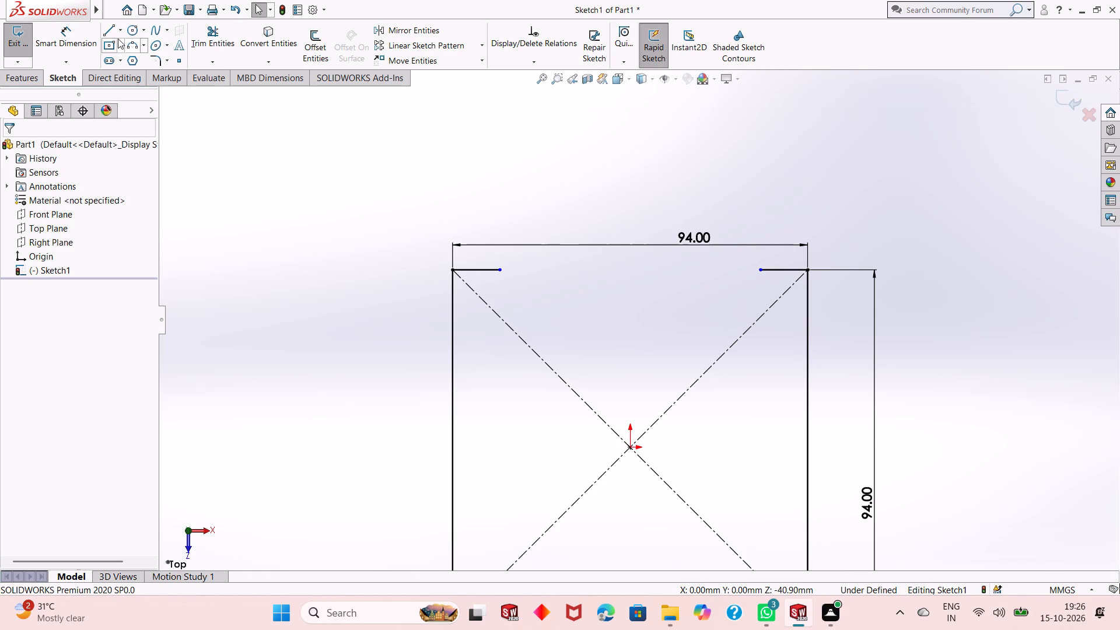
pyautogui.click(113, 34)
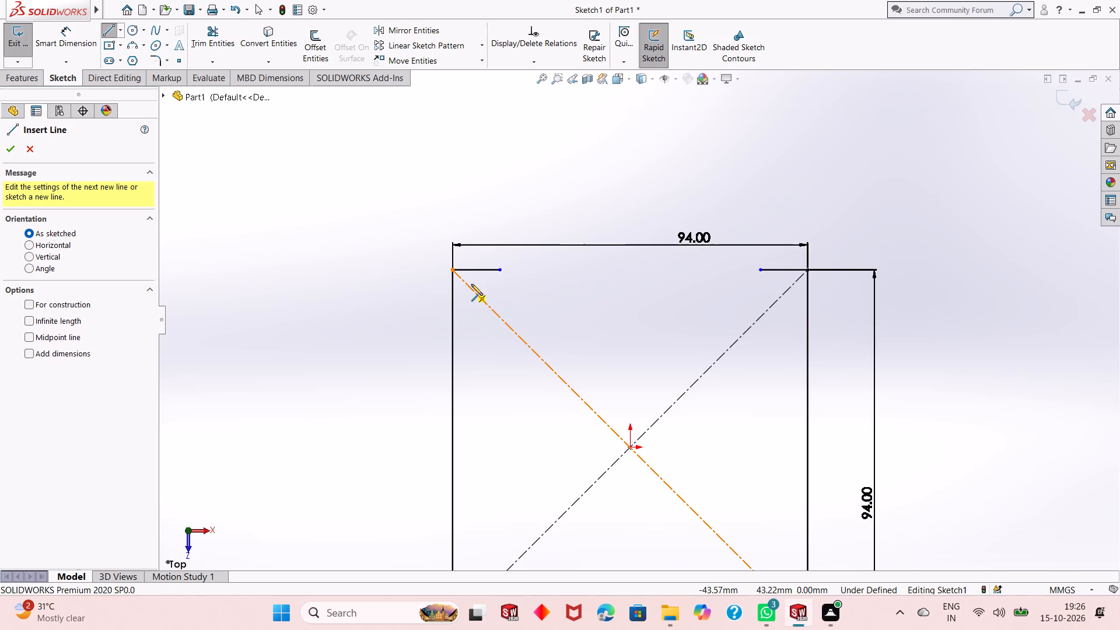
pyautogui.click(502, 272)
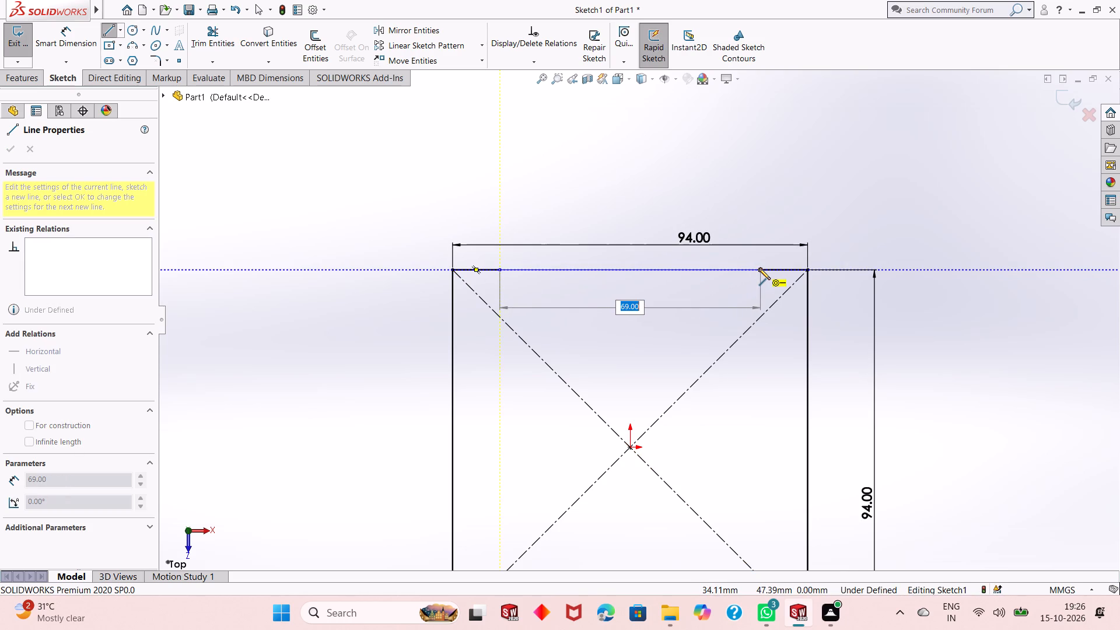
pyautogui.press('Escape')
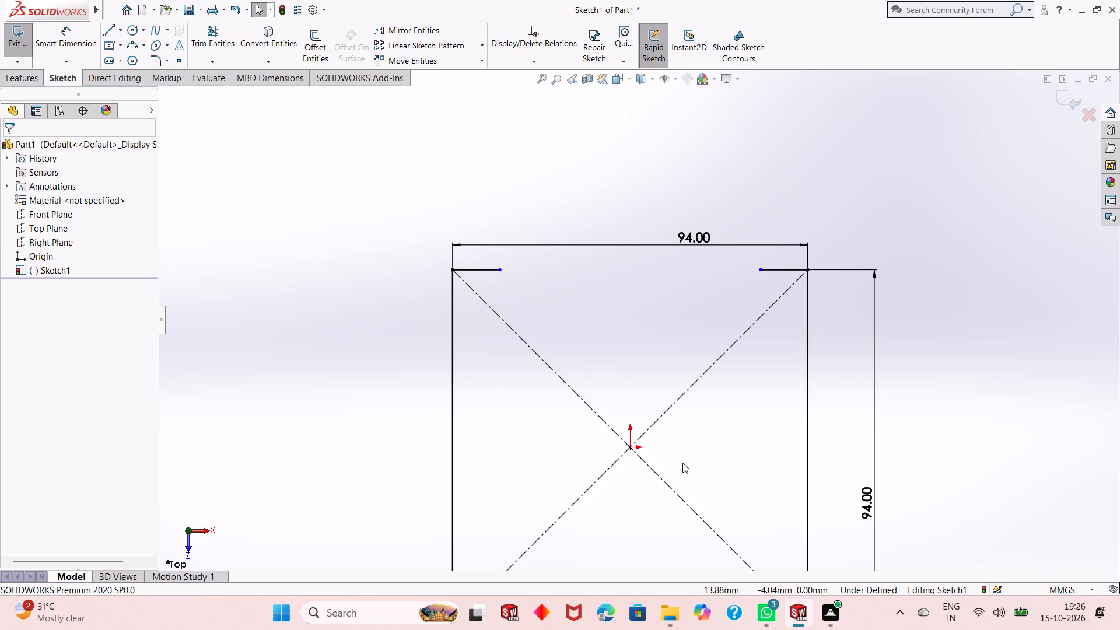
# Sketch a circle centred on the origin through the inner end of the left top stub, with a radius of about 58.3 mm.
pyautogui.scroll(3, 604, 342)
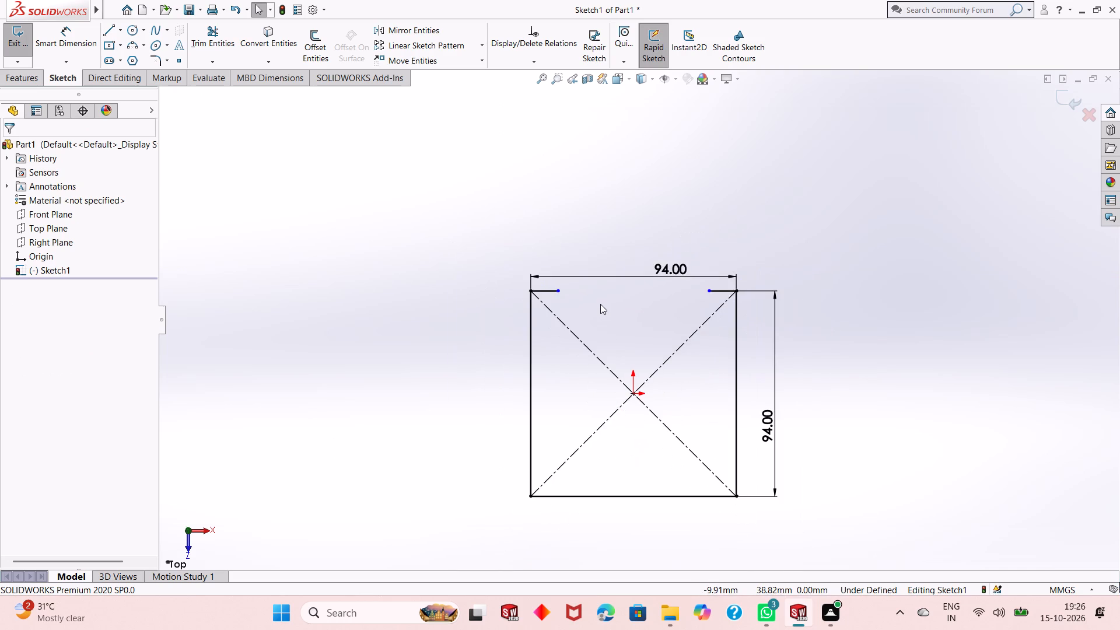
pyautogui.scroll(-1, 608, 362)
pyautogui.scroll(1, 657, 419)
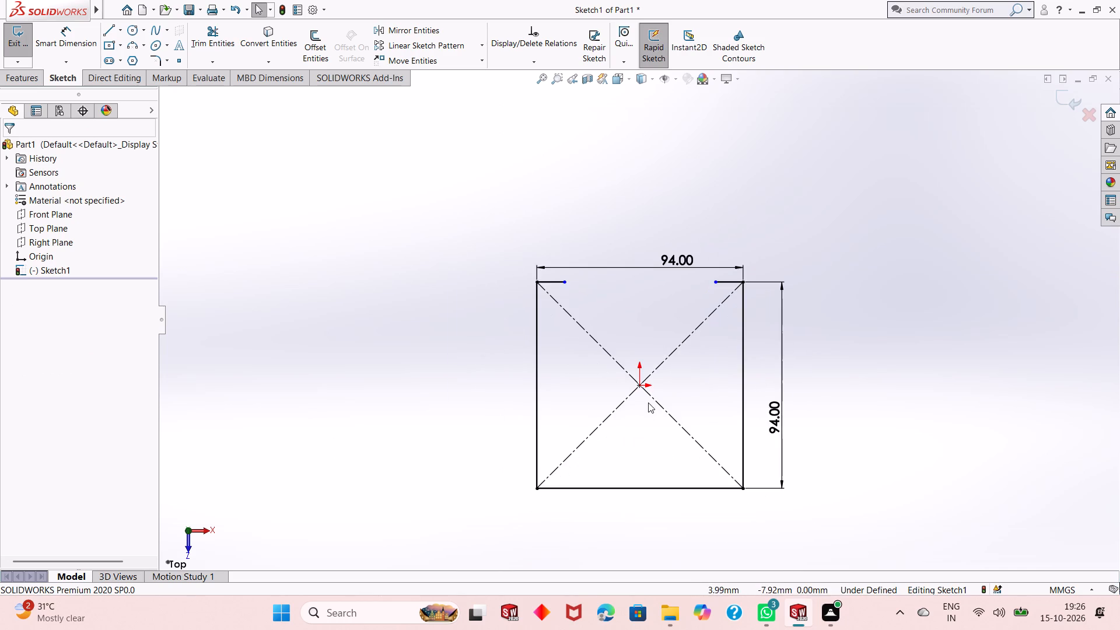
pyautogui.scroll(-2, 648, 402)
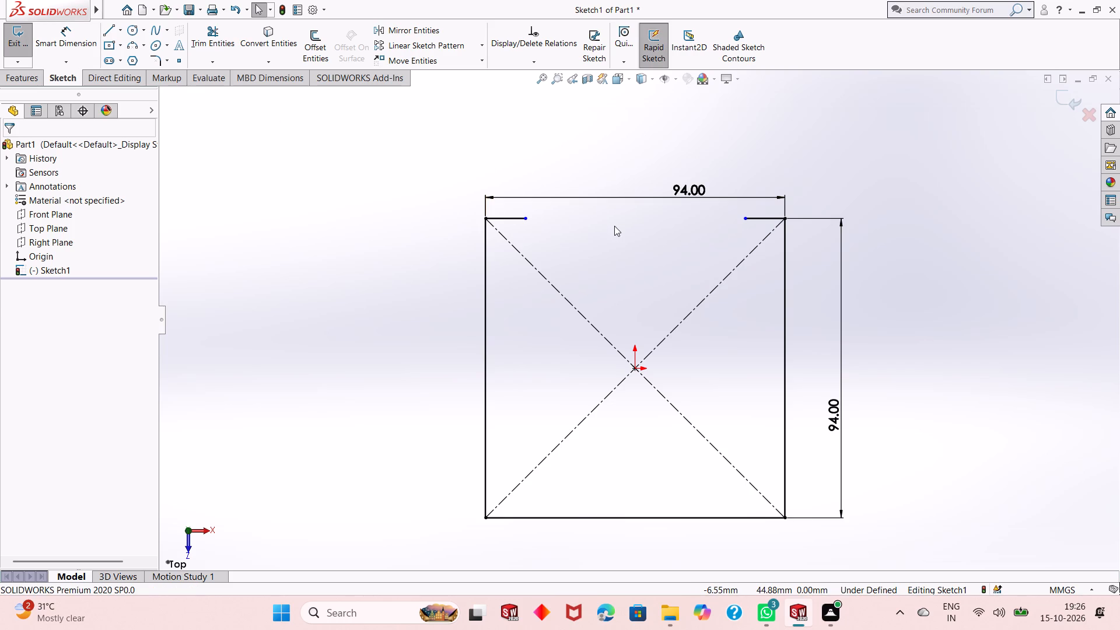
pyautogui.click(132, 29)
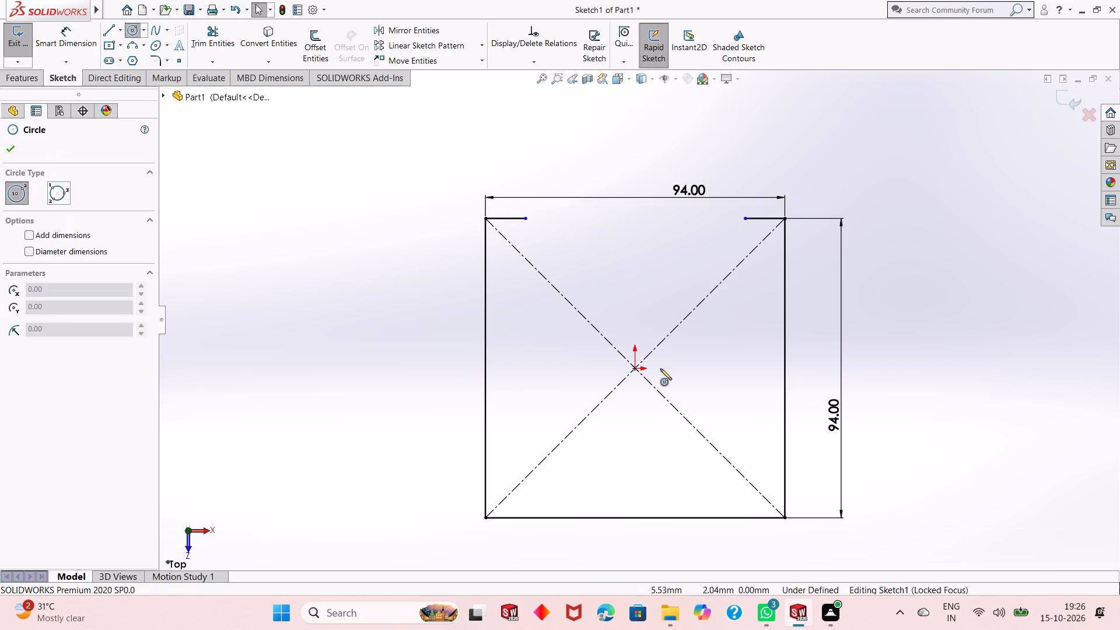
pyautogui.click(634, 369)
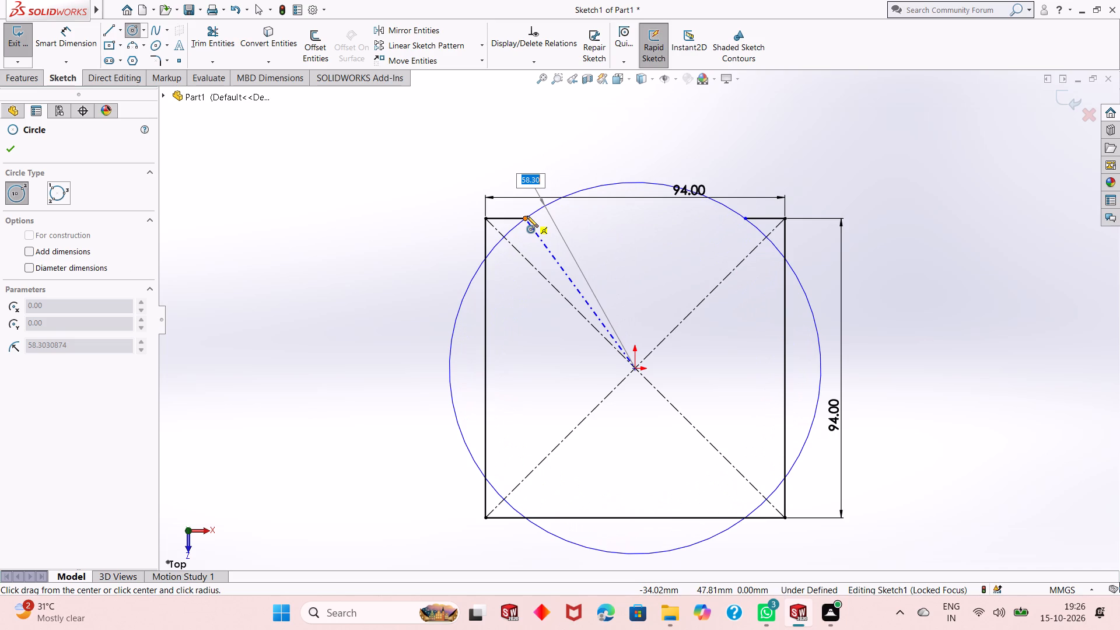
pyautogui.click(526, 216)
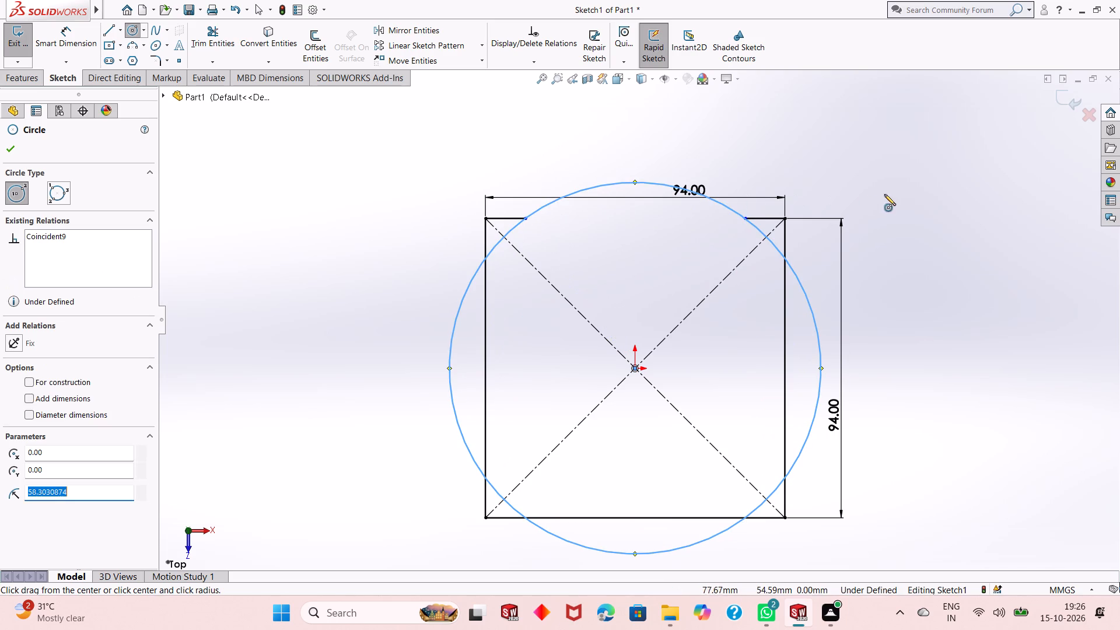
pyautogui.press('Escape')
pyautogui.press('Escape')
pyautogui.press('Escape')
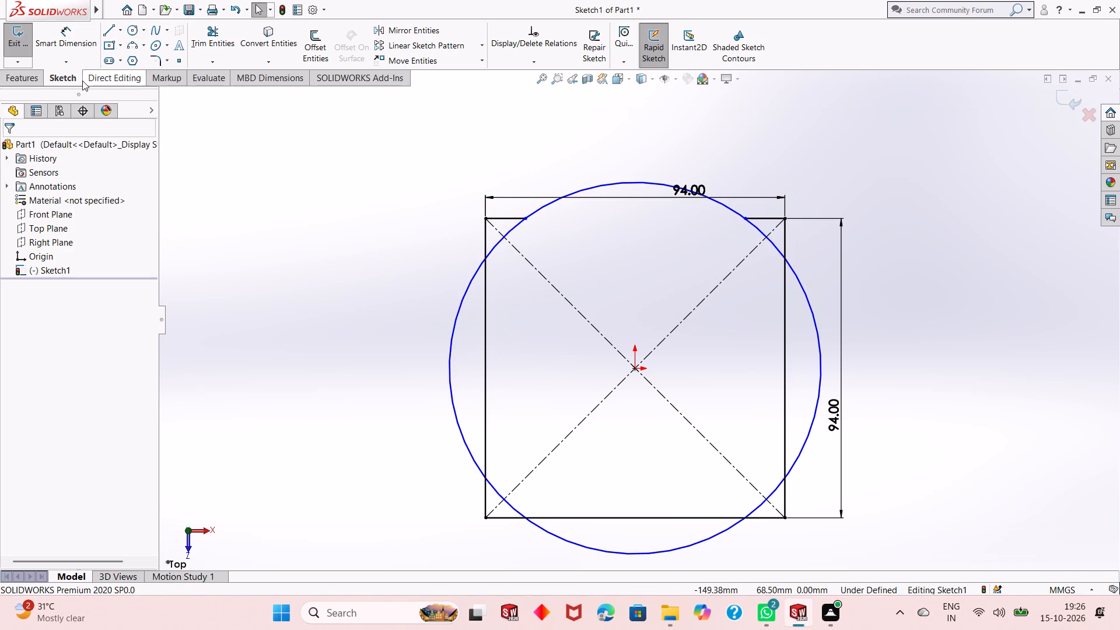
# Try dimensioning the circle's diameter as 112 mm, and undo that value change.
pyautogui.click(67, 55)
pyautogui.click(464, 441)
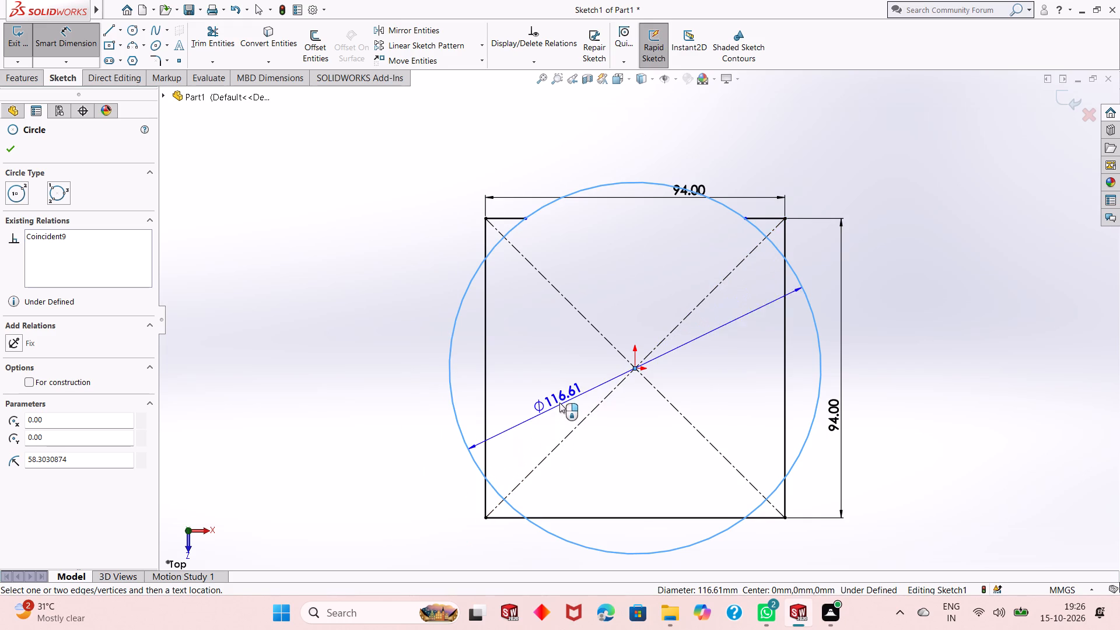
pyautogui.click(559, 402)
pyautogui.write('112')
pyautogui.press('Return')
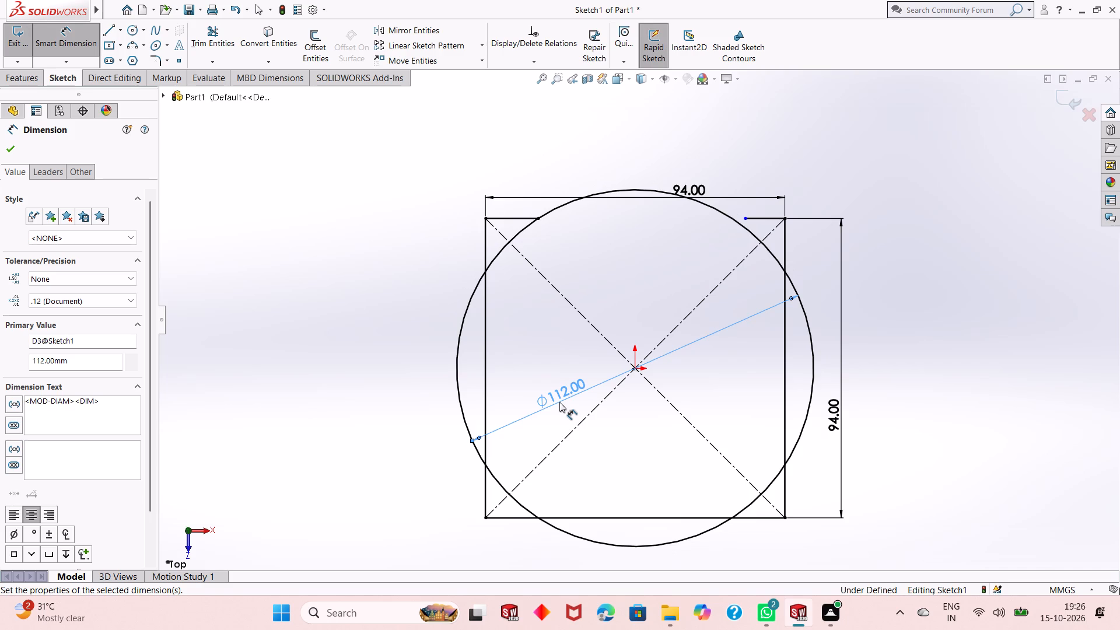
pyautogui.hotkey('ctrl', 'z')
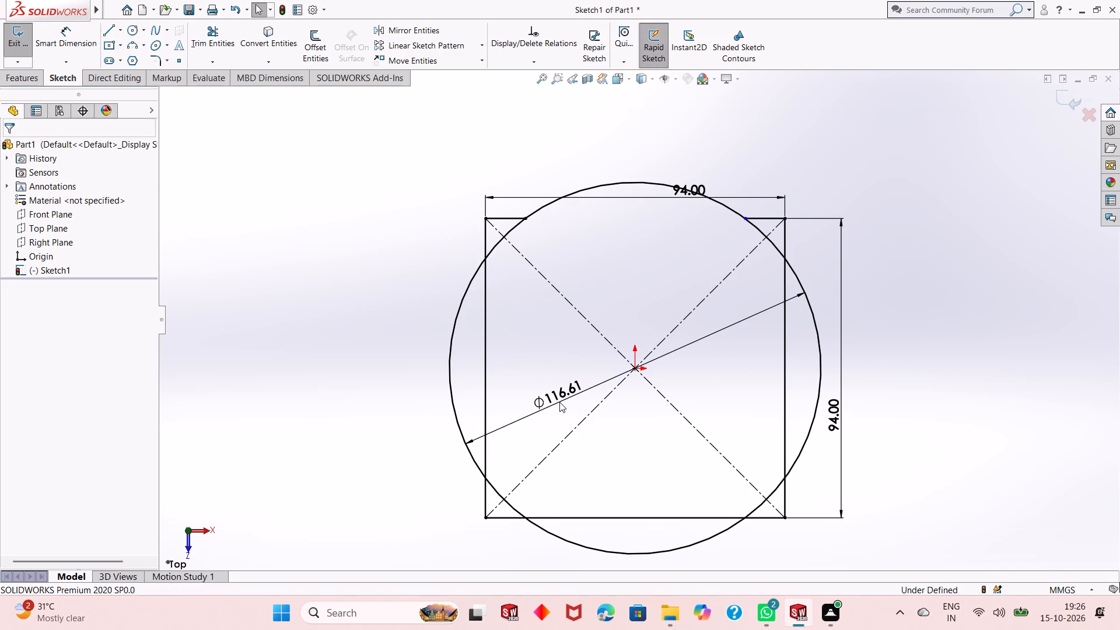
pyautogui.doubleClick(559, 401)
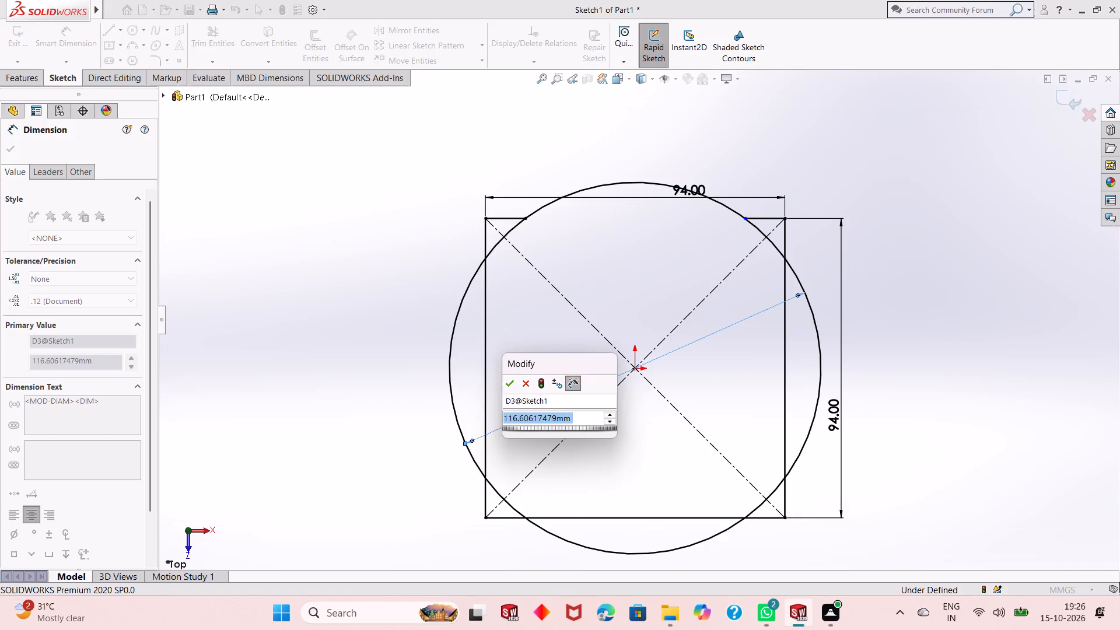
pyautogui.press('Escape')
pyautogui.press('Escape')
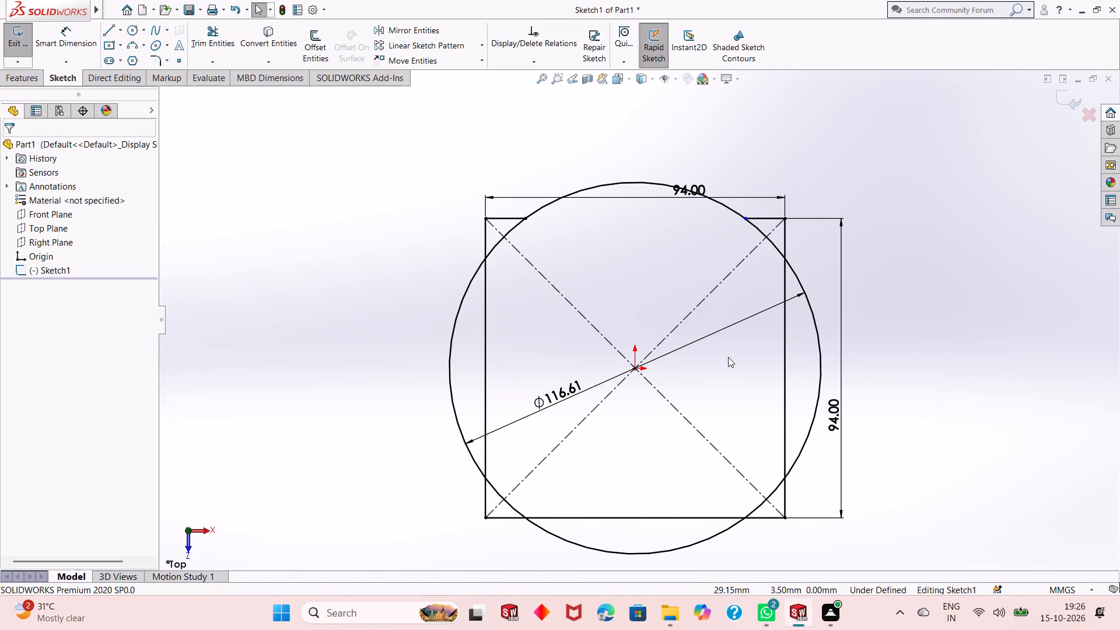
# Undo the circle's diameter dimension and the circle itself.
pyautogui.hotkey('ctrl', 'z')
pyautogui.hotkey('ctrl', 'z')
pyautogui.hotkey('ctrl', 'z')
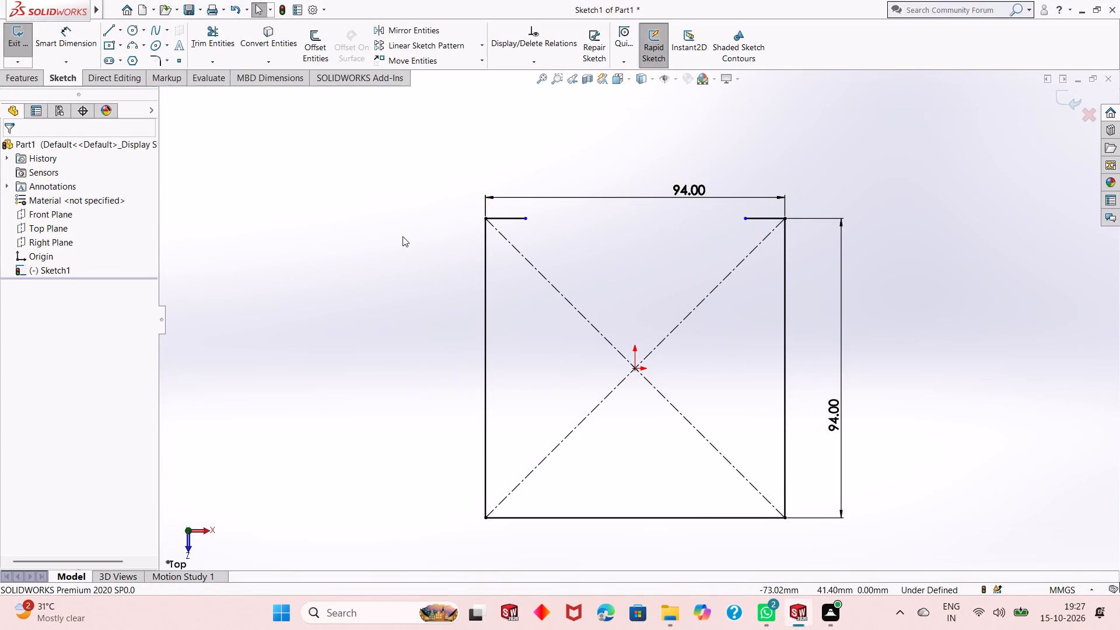
# Sketch a circle centred on the origin through the inner end of the right top stub, with a radius of about 58.3 mm.
pyautogui.click(132, 31)
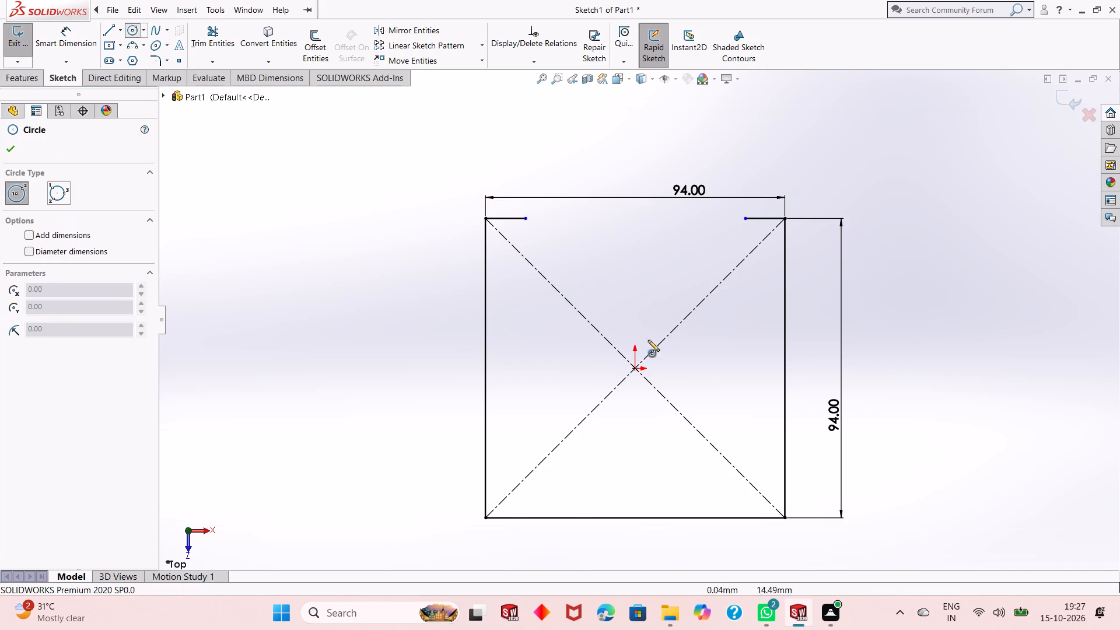
pyautogui.click(635, 366)
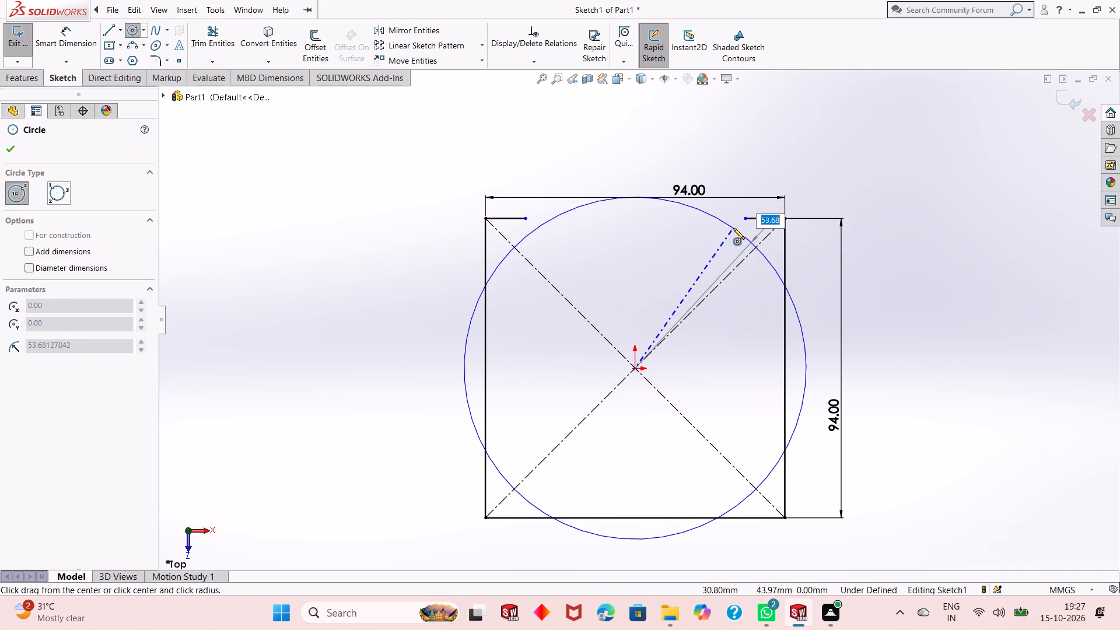
pyautogui.click(745, 218)
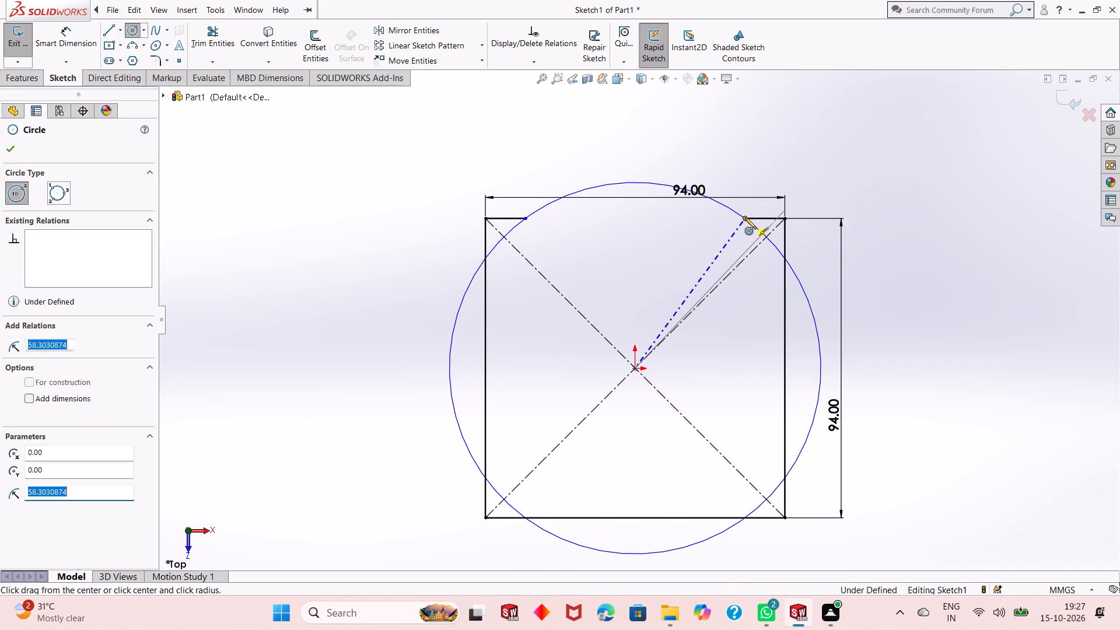
pyautogui.rightClick(260, 229)
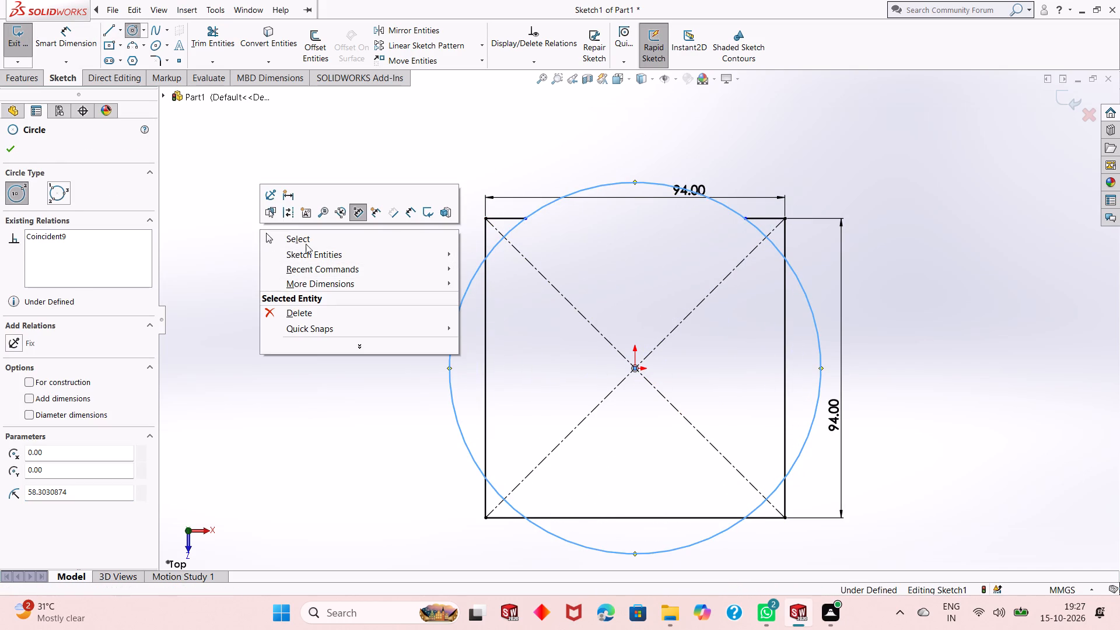
pyautogui.click(306, 244)
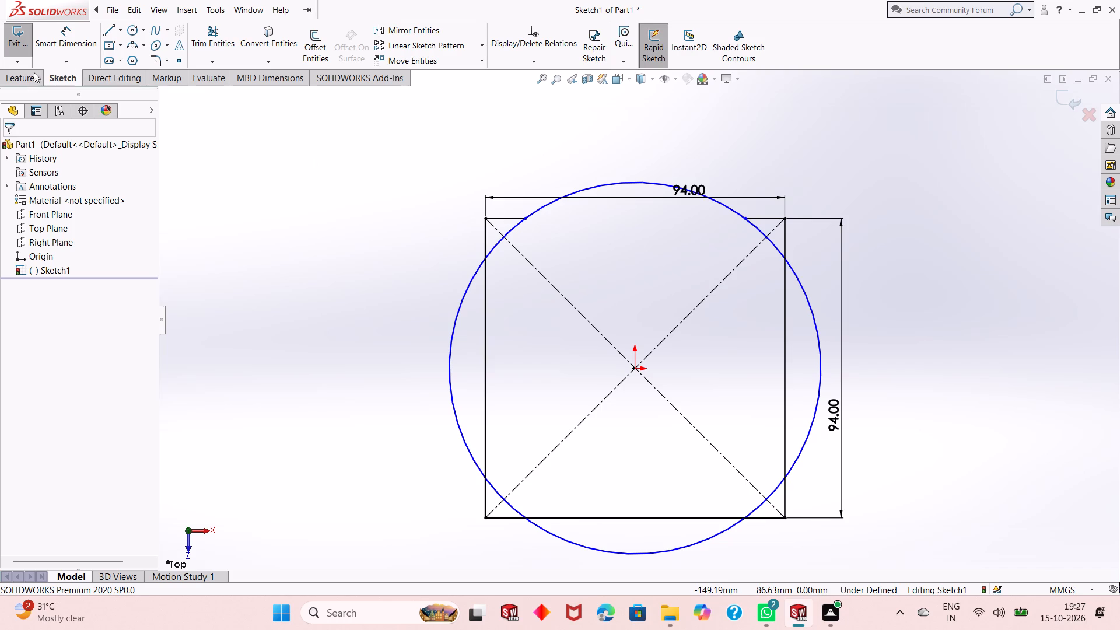
# Trim away the portions of the square's left, bottom and right edges that lie inside the circle.
pyautogui.click(202, 38)
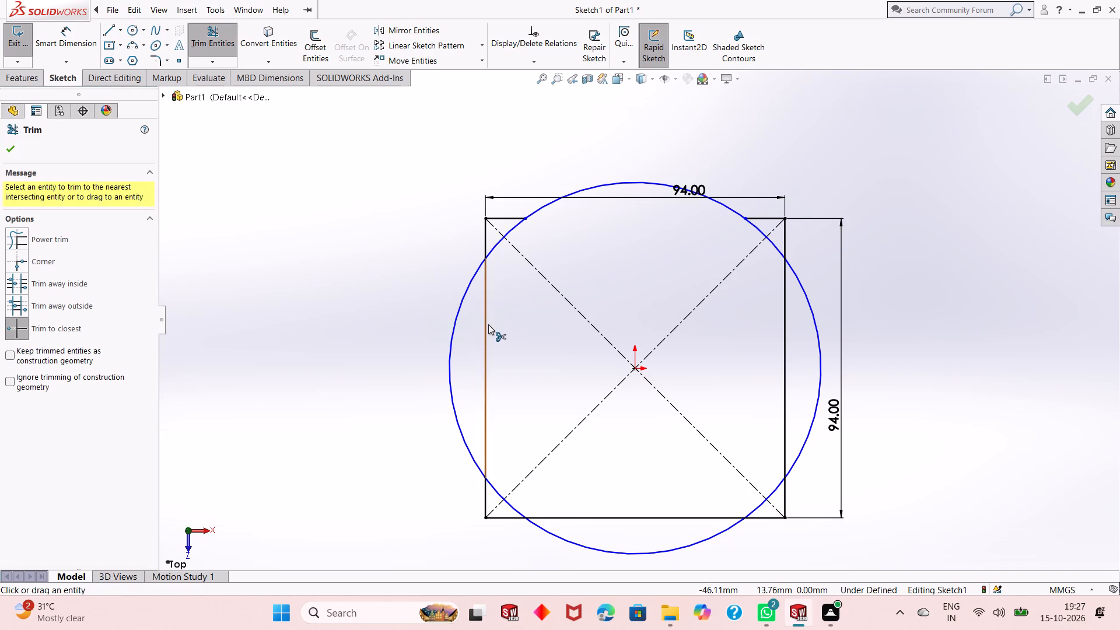
pyautogui.click(488, 324)
pyautogui.click(584, 520)
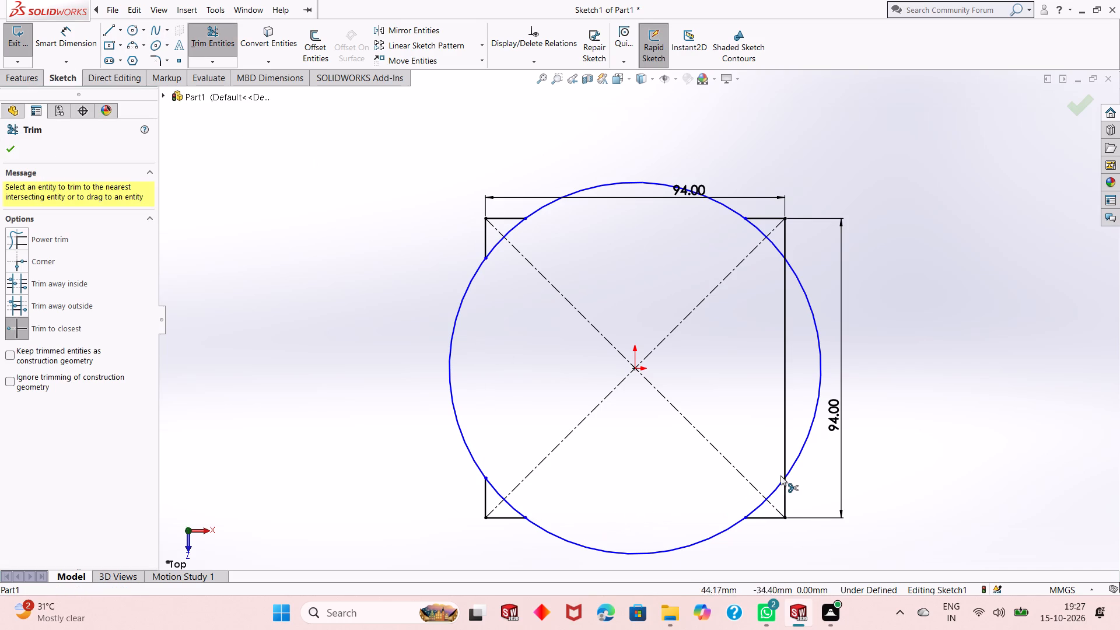
pyautogui.click(786, 465)
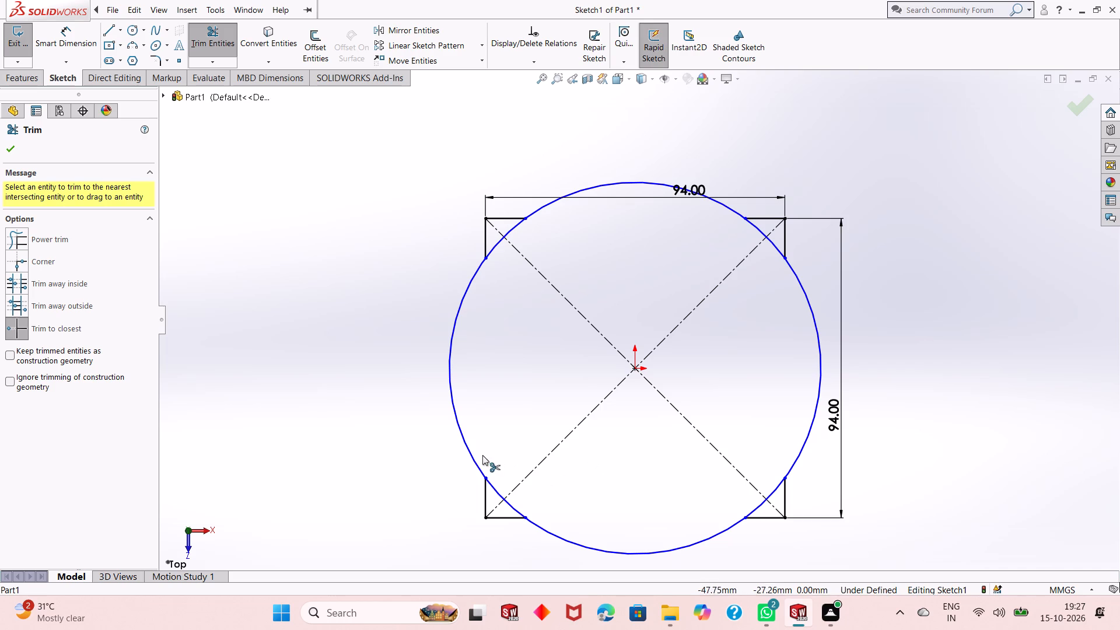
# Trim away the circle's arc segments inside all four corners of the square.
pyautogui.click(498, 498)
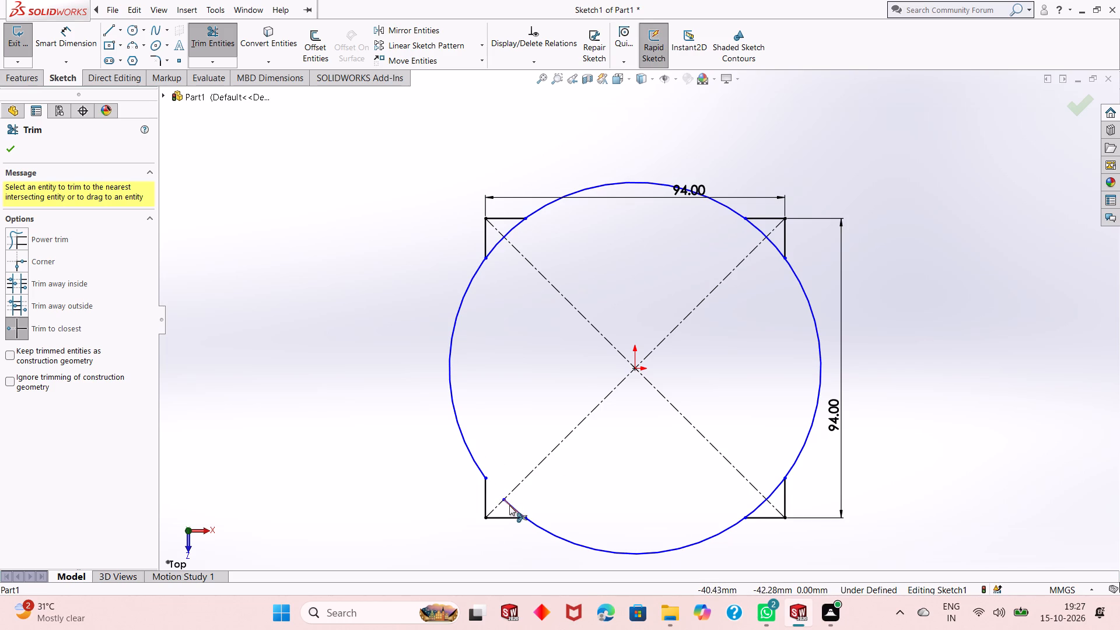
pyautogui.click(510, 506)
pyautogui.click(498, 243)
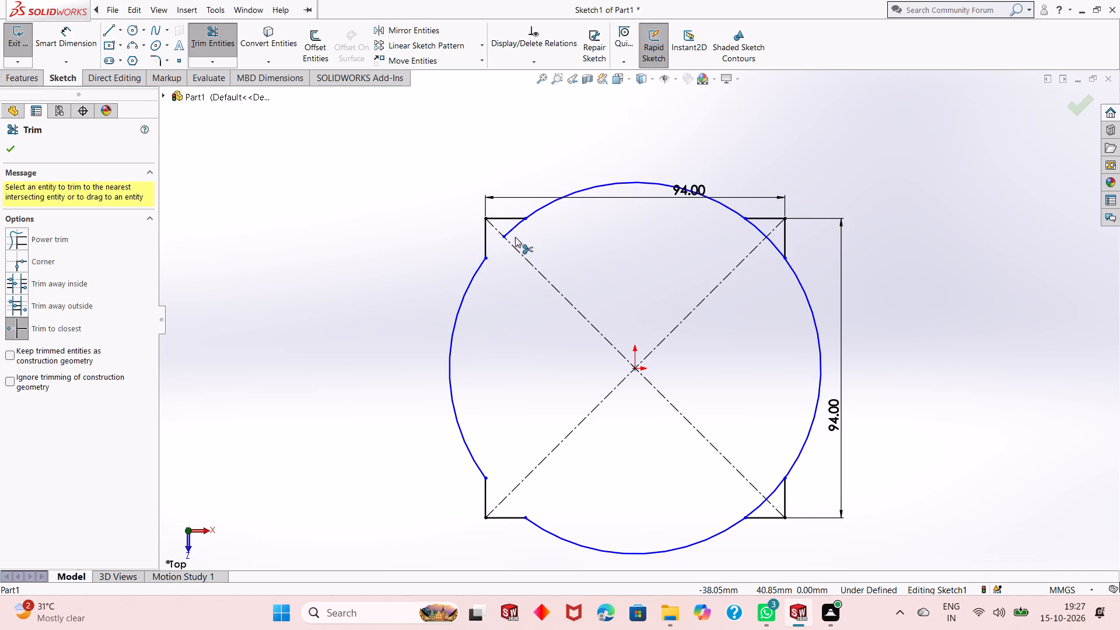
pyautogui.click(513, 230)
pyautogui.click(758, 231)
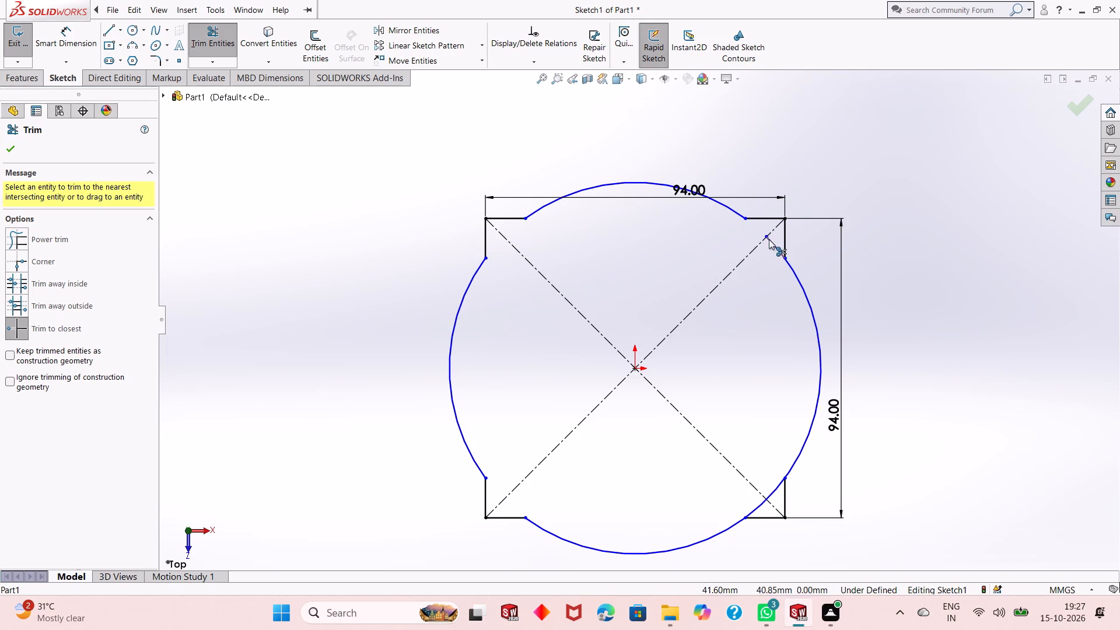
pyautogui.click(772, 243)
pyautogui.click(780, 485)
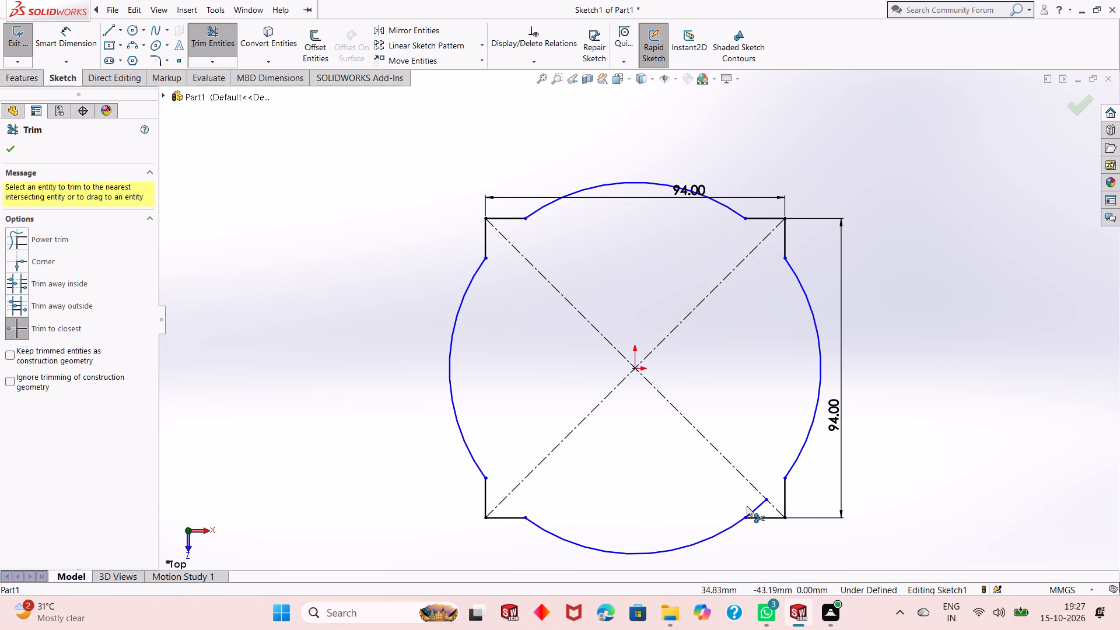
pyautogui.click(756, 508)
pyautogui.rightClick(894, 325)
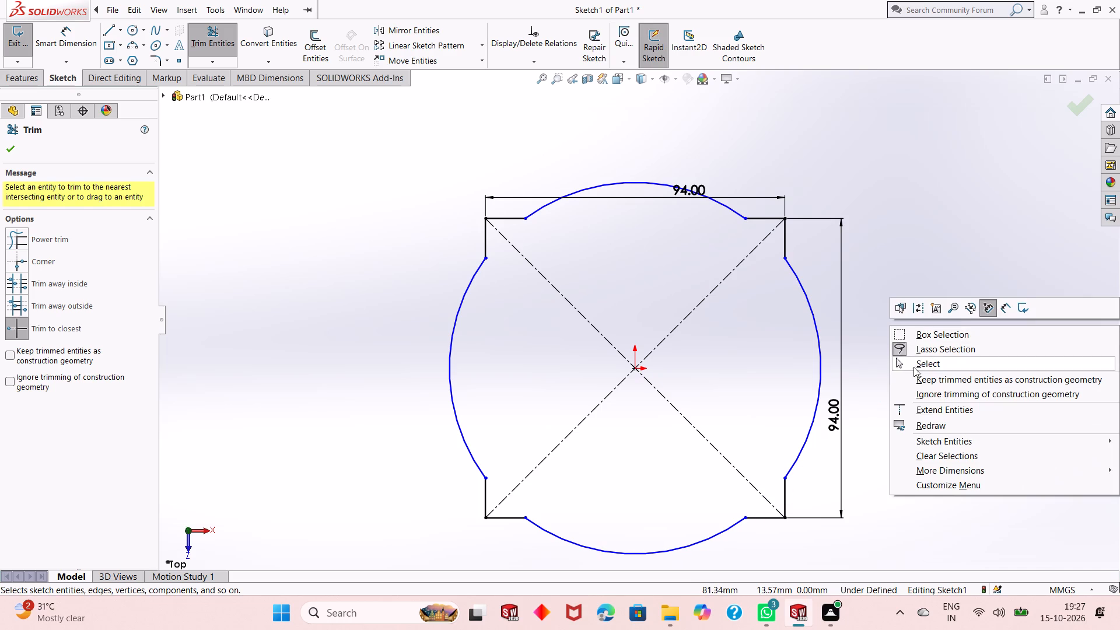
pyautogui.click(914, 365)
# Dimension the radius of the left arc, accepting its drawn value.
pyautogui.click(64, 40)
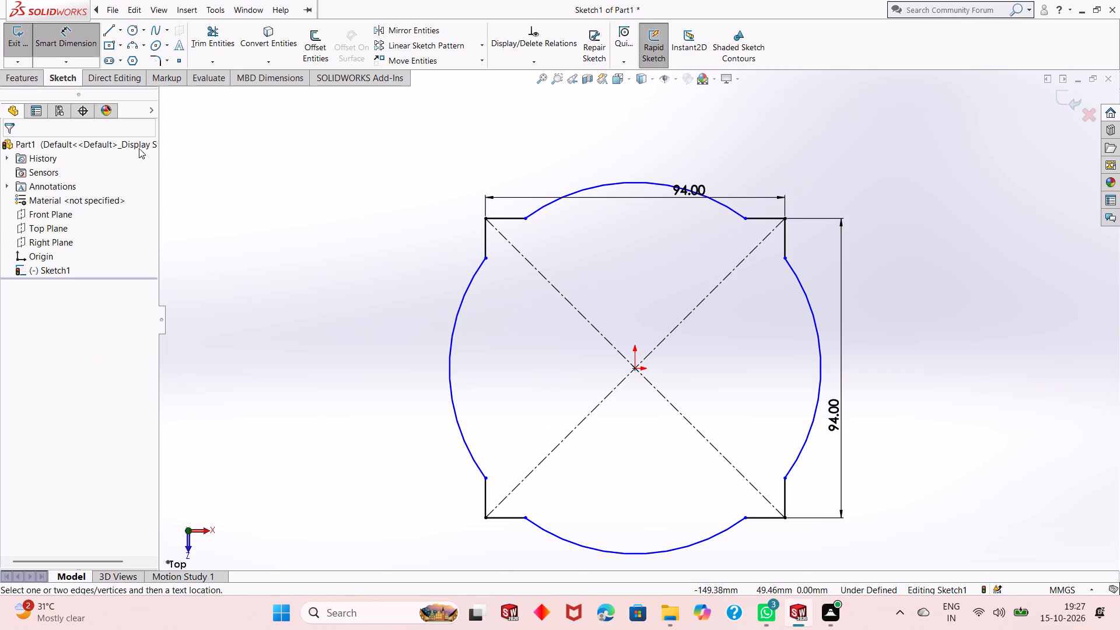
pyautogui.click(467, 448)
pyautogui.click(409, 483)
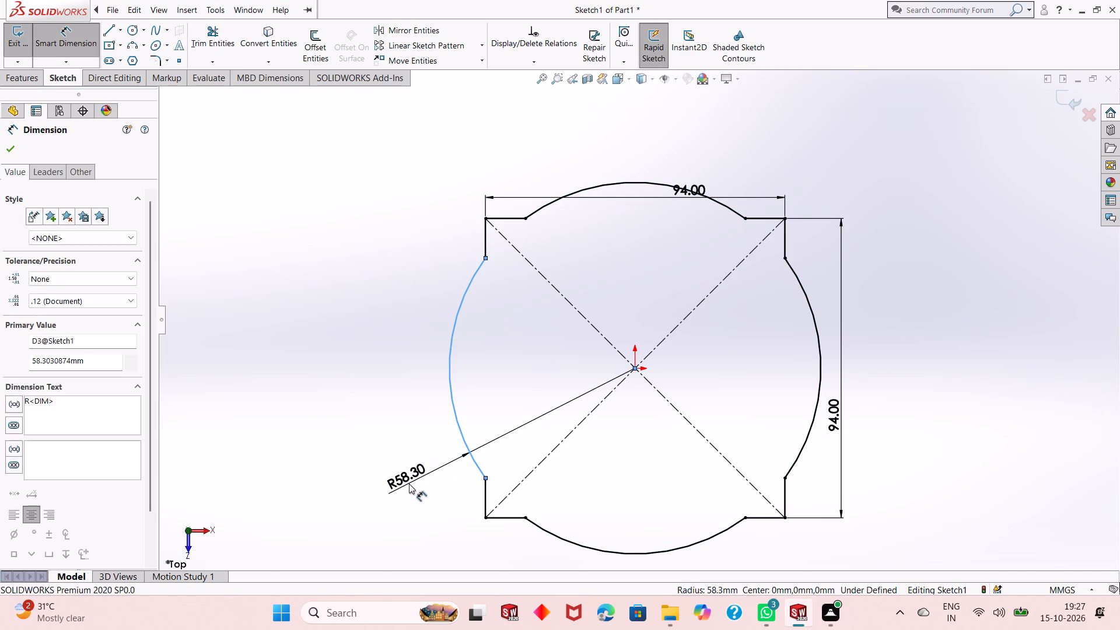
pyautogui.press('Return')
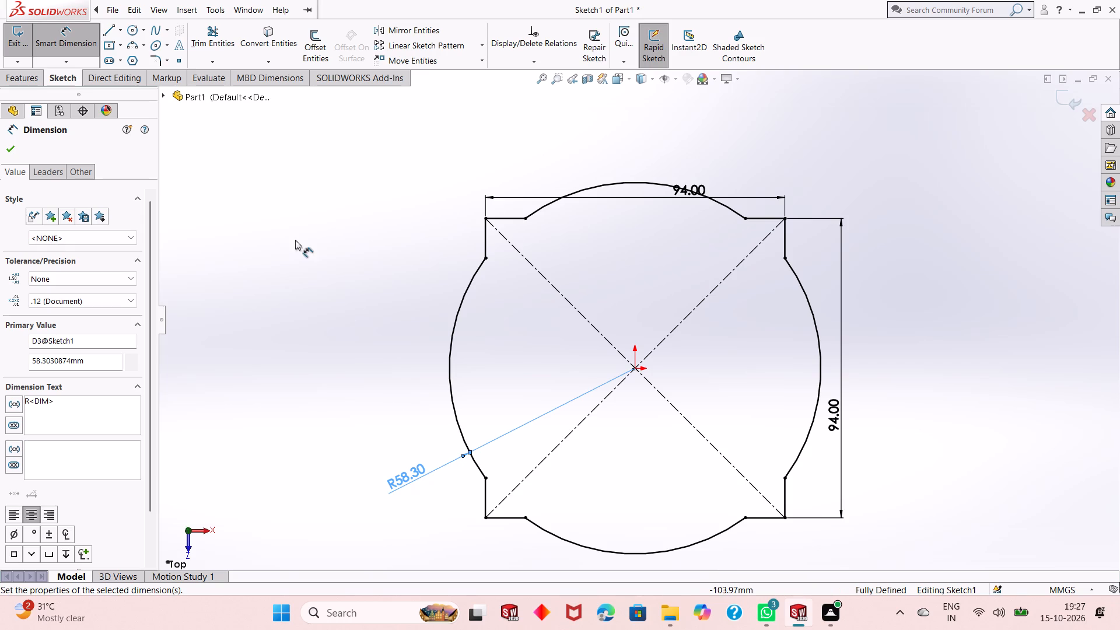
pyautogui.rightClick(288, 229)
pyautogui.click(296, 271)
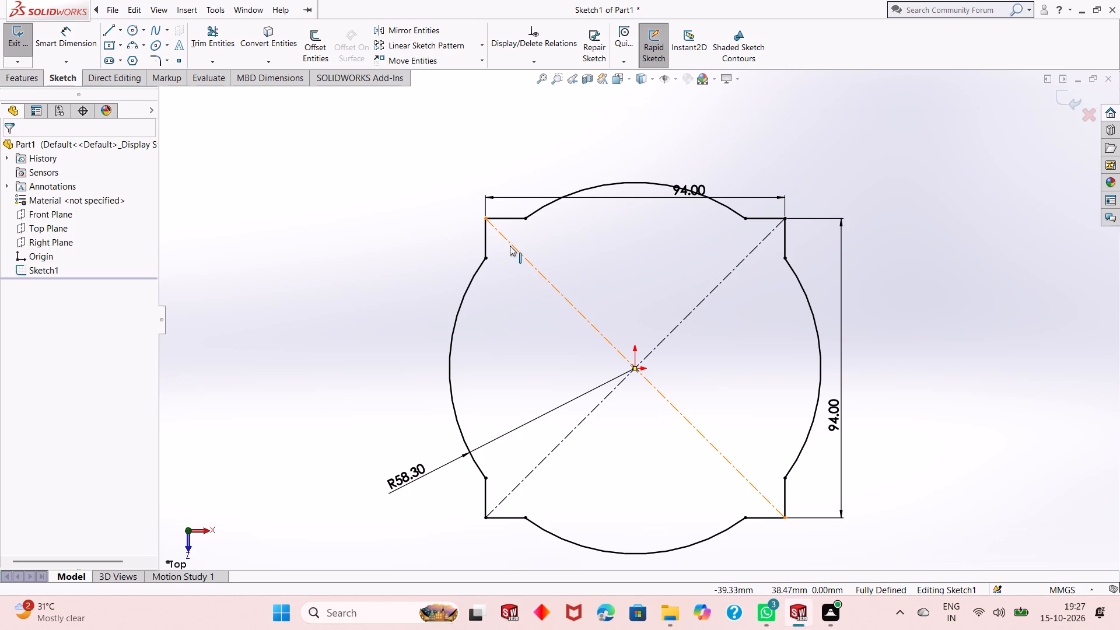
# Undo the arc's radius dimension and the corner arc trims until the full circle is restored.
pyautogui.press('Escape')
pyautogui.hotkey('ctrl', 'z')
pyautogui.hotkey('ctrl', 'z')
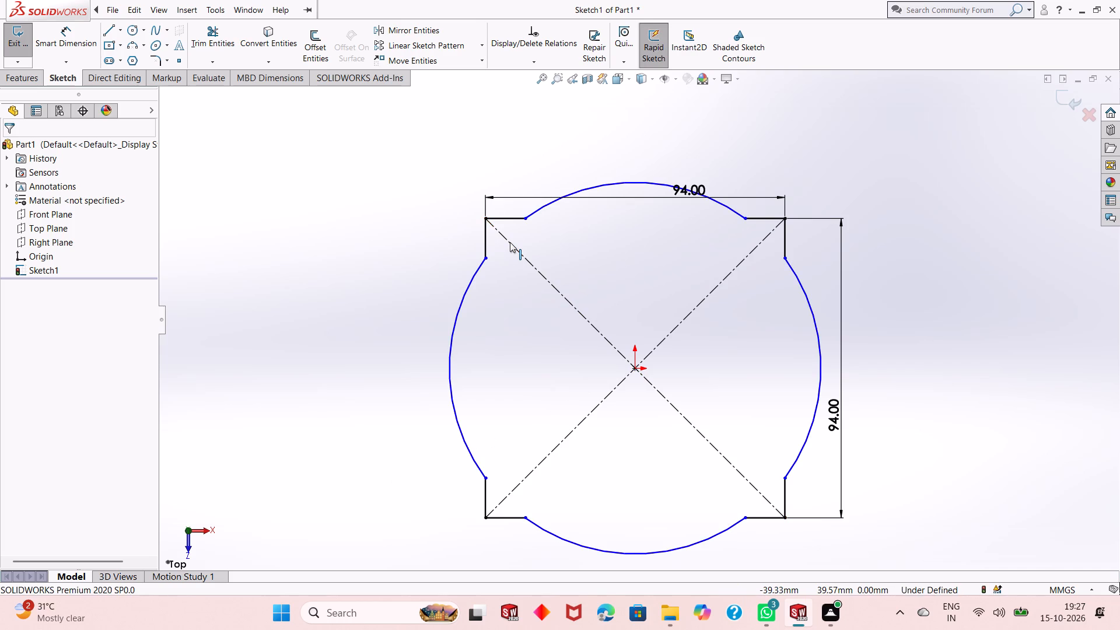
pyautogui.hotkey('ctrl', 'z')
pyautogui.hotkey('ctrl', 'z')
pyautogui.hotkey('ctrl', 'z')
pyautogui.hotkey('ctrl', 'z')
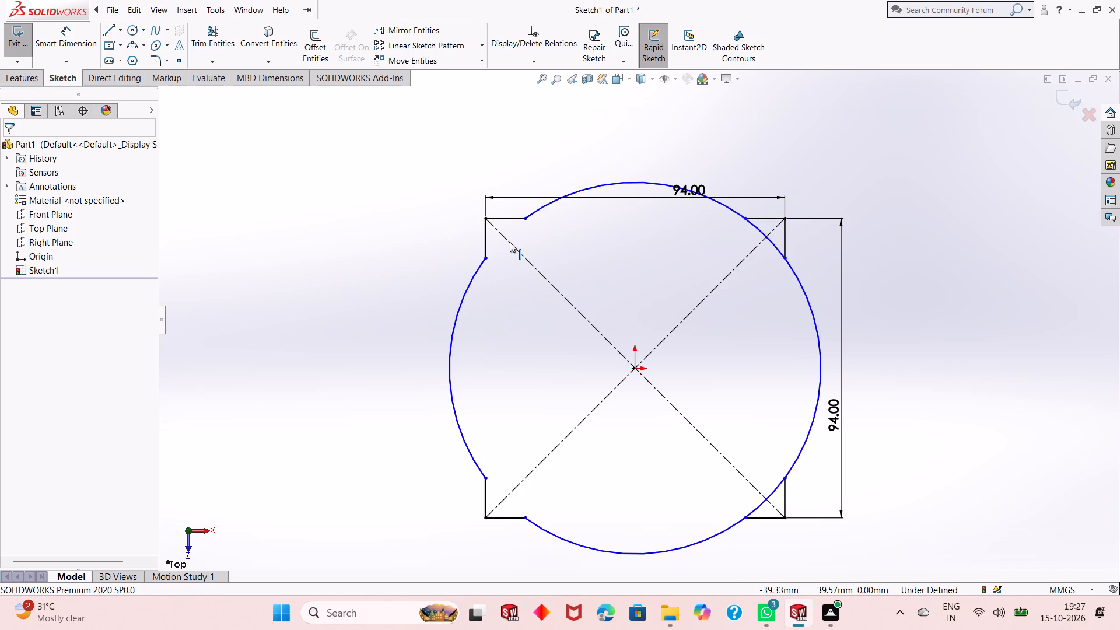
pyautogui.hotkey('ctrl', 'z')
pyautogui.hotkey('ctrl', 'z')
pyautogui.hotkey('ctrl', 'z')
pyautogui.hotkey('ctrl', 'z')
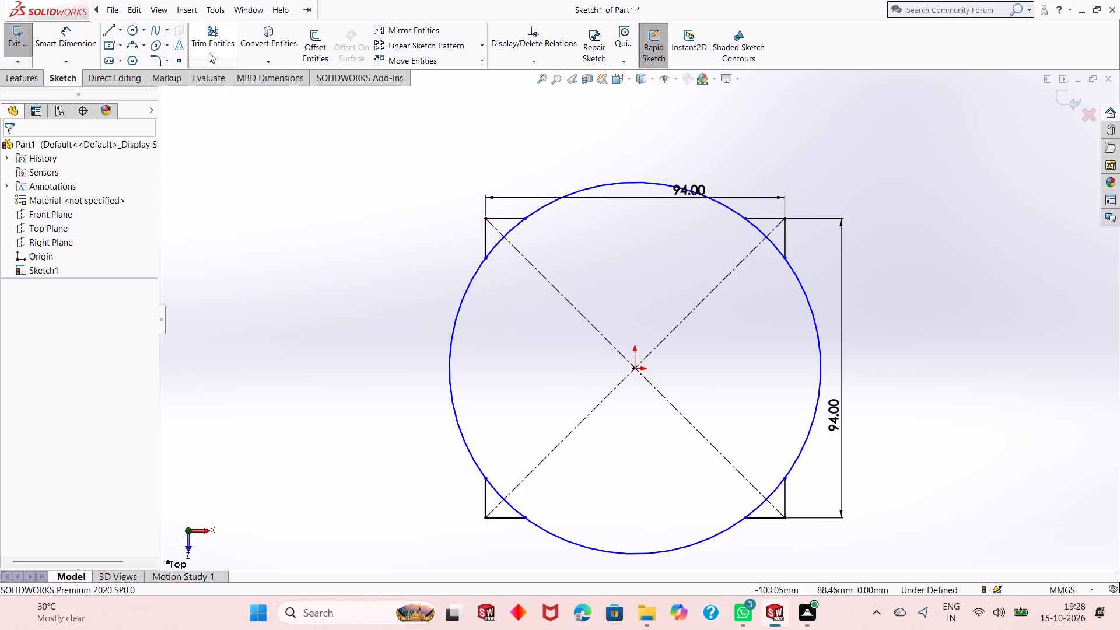
# Dimension the large circle's diameter, accepting its drawn value.
pyautogui.click(78, 42)
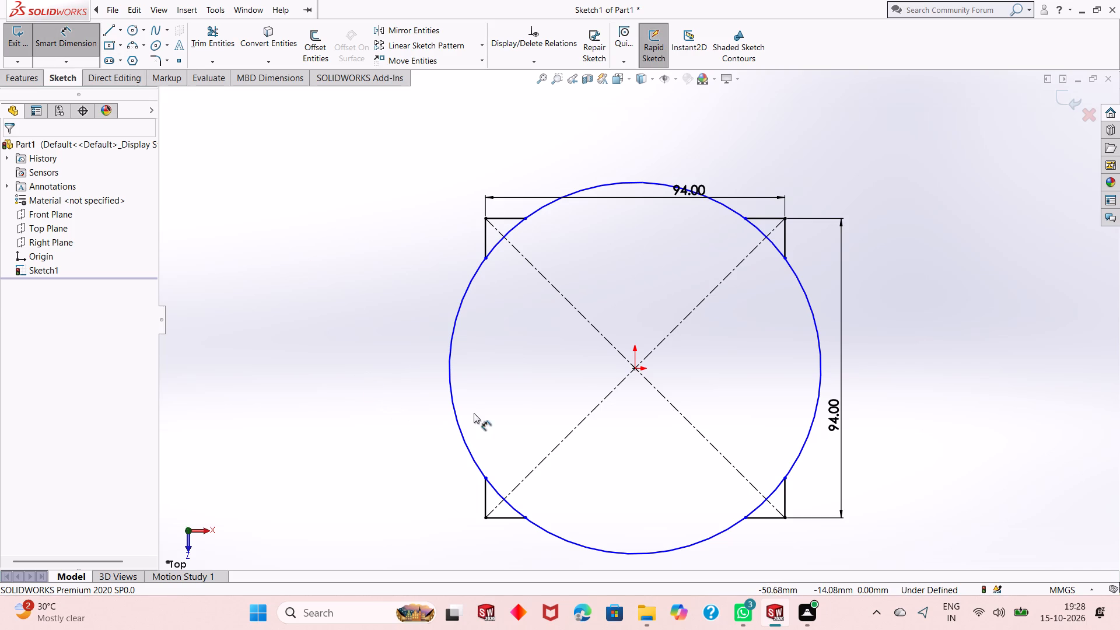
pyautogui.click(456, 429)
pyautogui.click(417, 460)
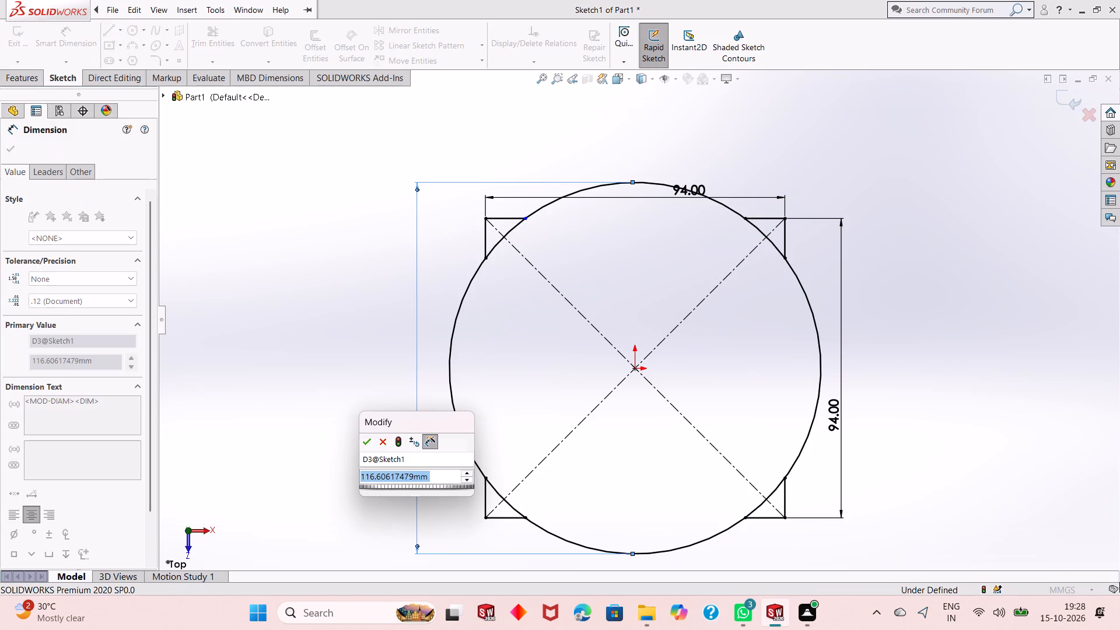
pyautogui.press('Return')
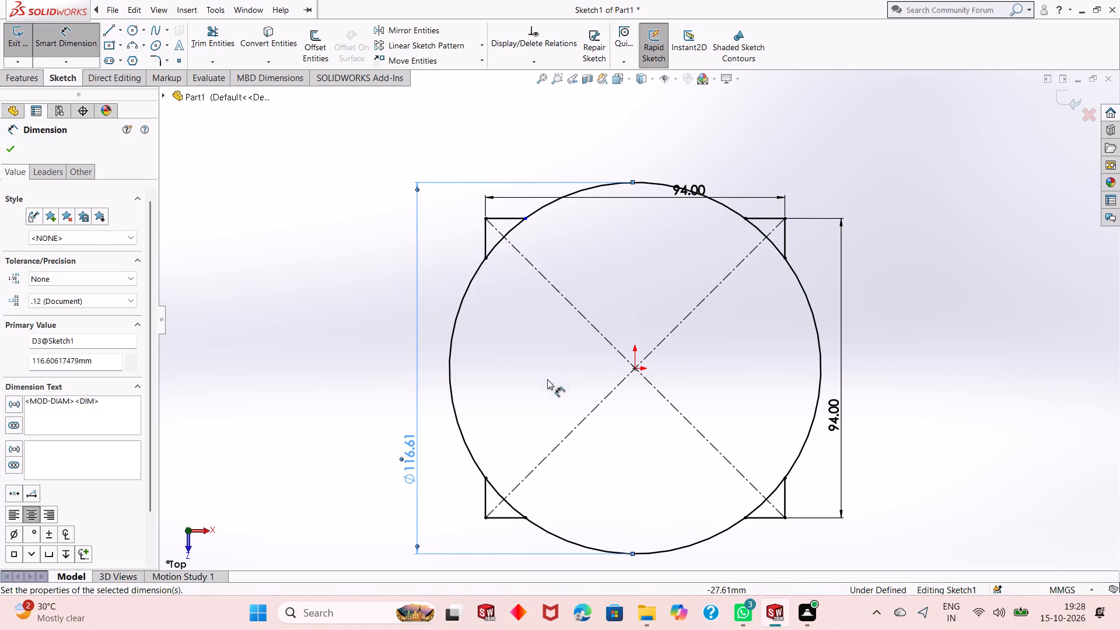
pyautogui.press('Escape')
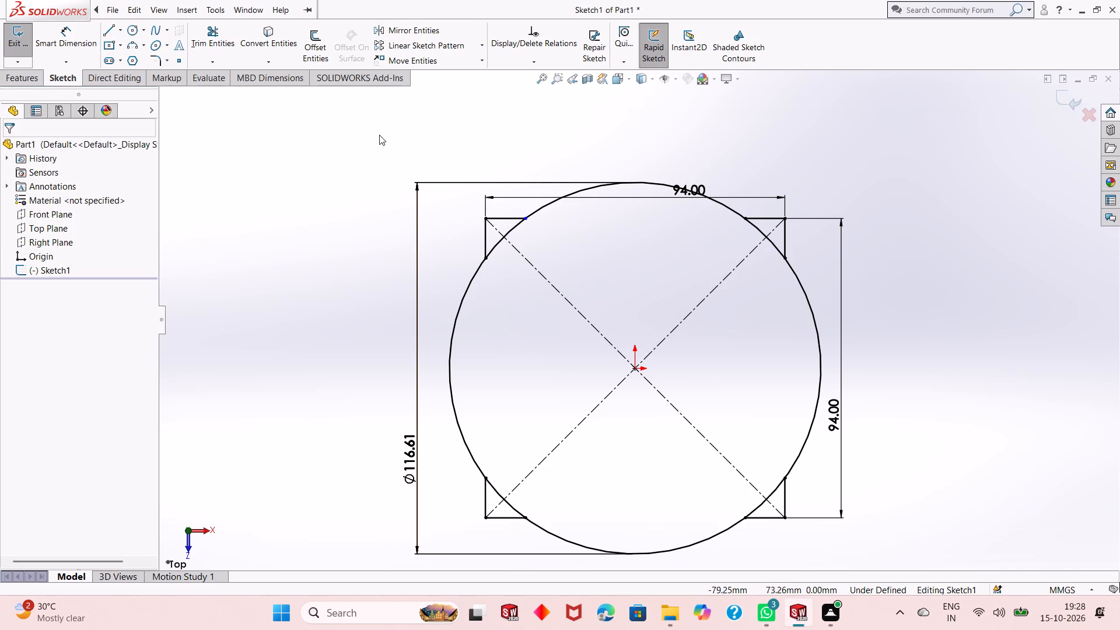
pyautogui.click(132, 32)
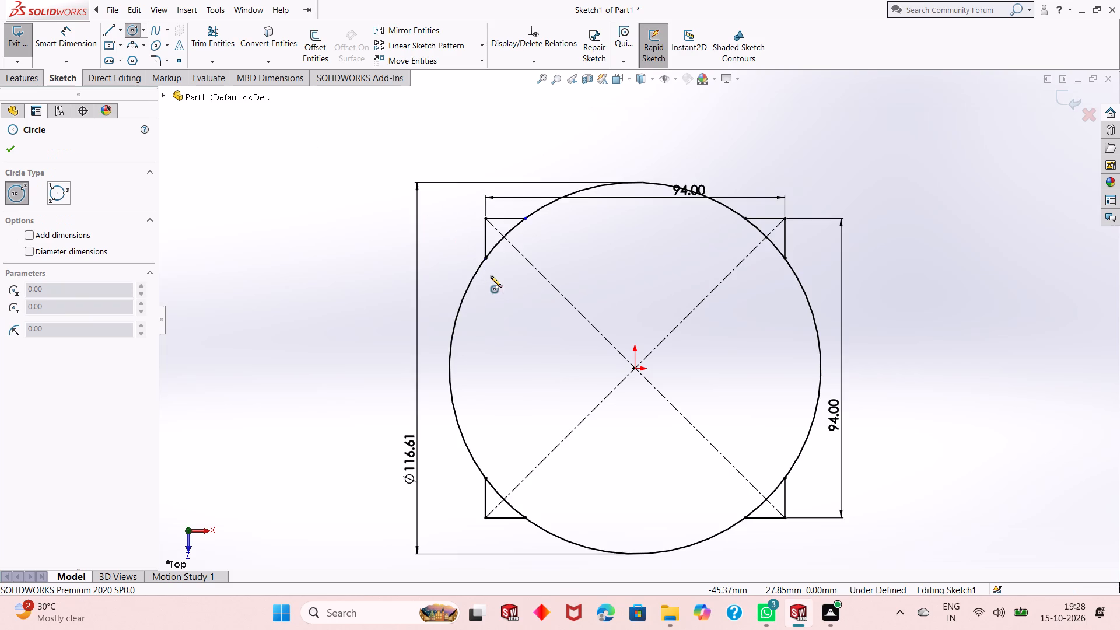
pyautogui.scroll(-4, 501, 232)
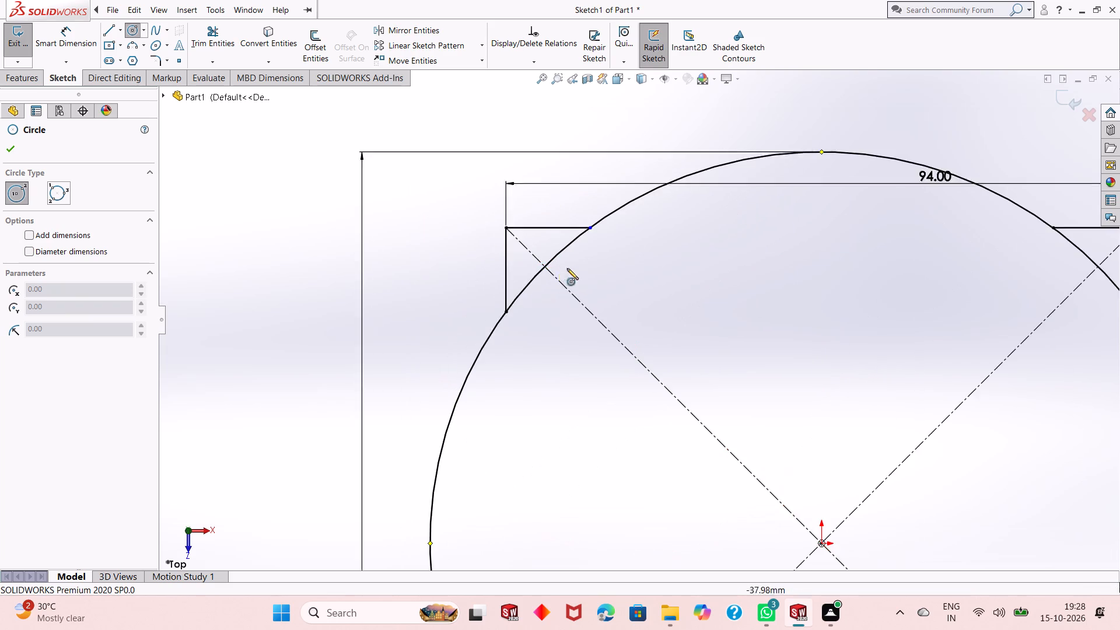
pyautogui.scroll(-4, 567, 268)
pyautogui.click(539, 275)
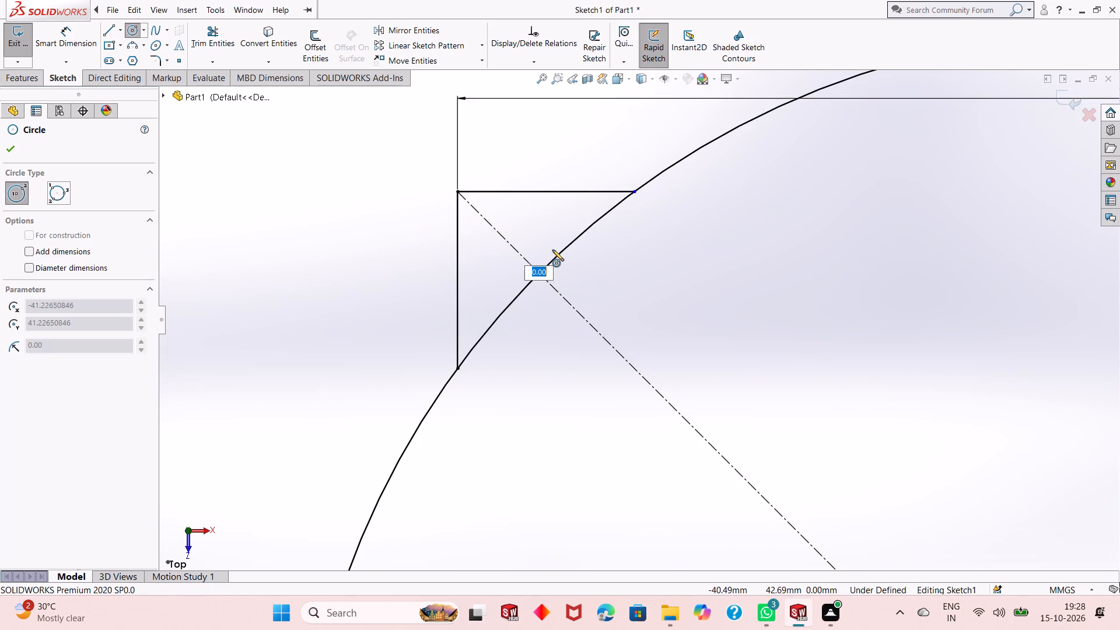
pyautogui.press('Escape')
# Sketch a circle of about 2.8 mm radius centred where the large circle crosses the diagonal near the square's upper-left corner.
pyautogui.click(134, 28)
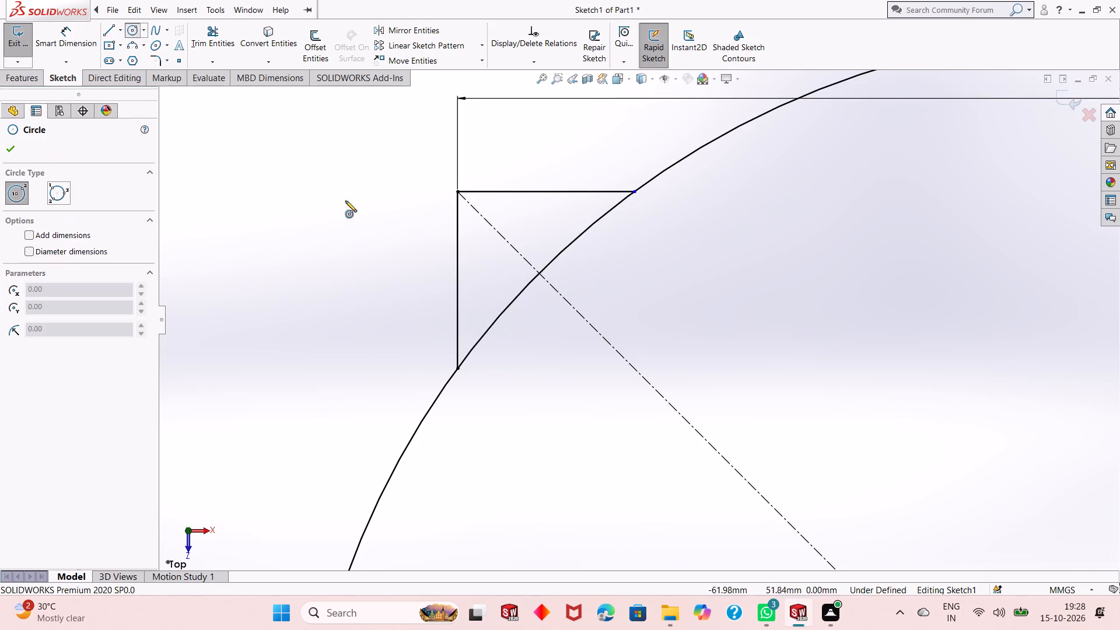
pyautogui.click(538, 273)
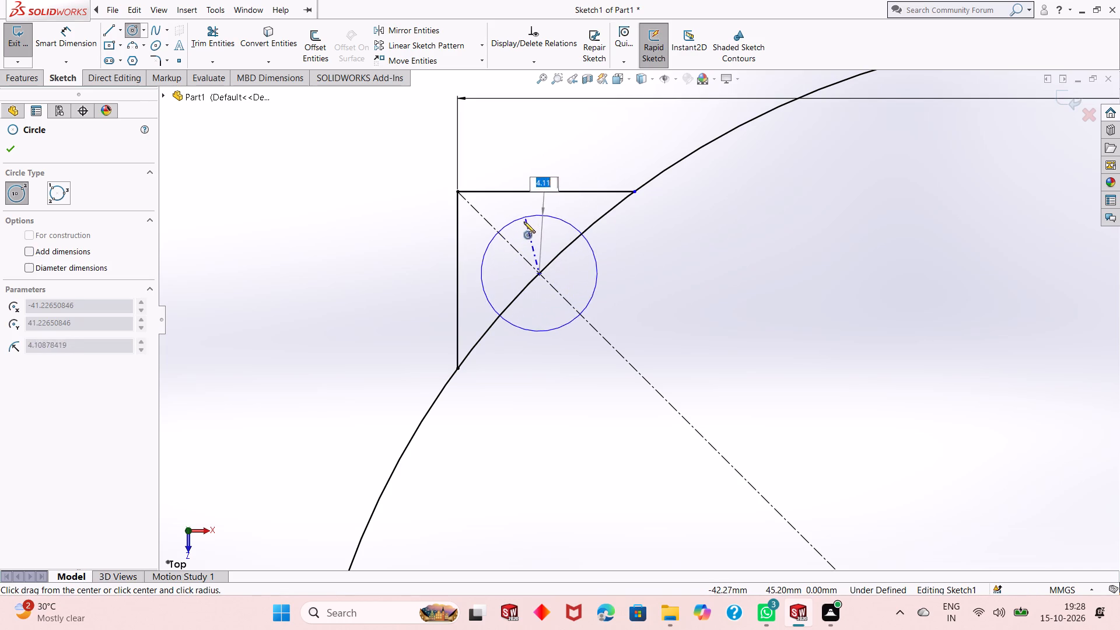
pyautogui.click(527, 236)
# Sketch a circle of about 1.8 mm radius centred where the large circle crosses the diagonal near the square's upper-right corner.
pyautogui.scroll(5, 474, 348)
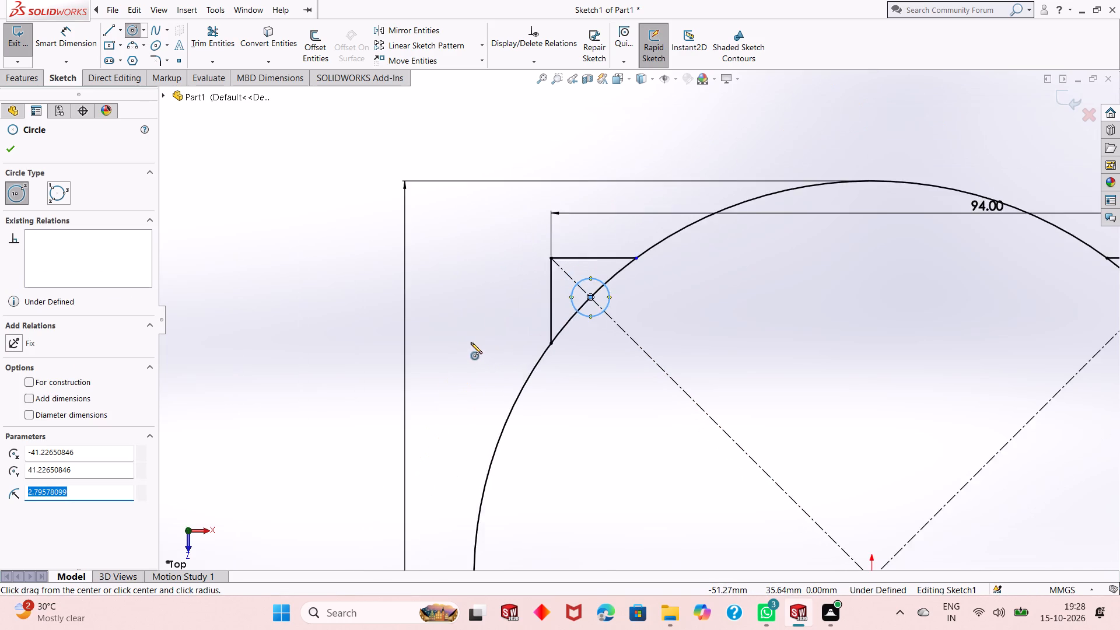
pyautogui.scroll(3, 471, 342)
pyautogui.scroll(-6, 900, 315)
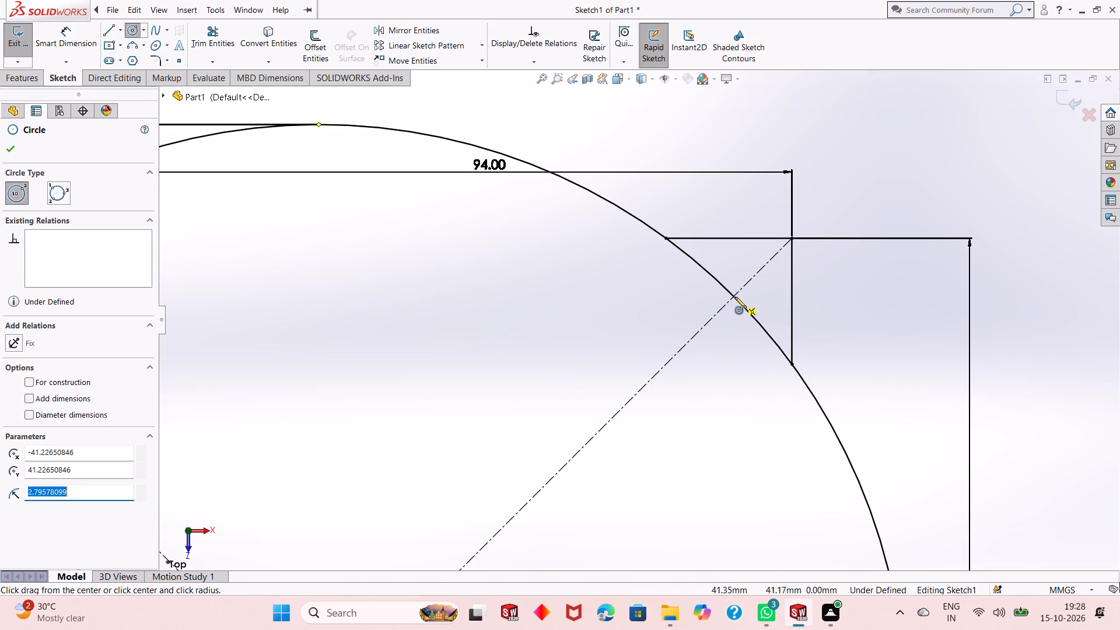
pyautogui.scroll(-4, 735, 297)
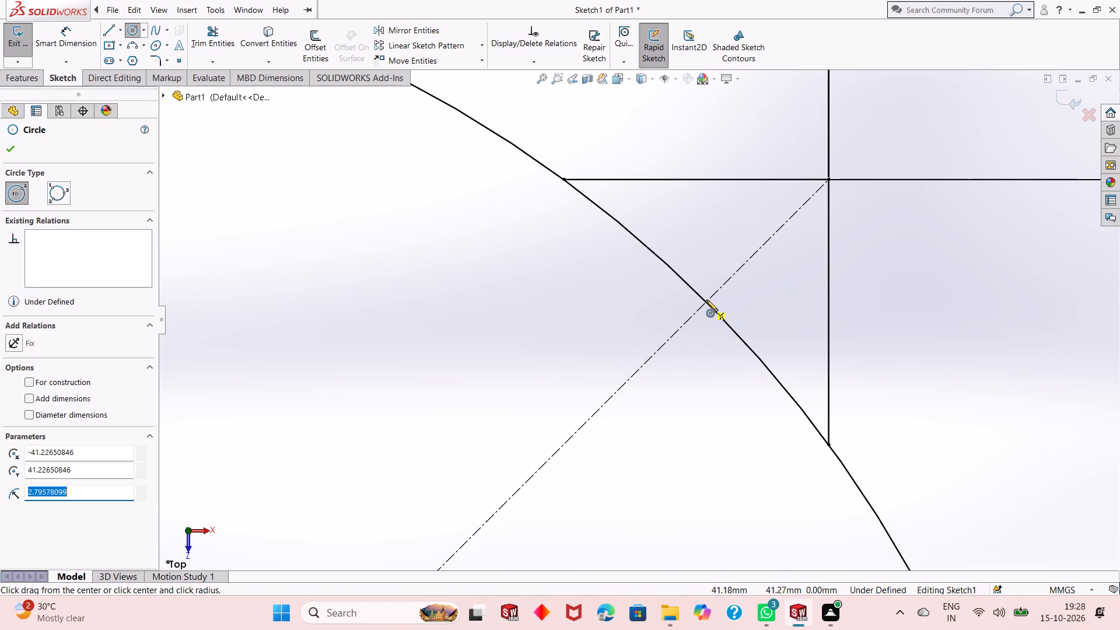
pyautogui.click(706, 300)
pyautogui.click(721, 267)
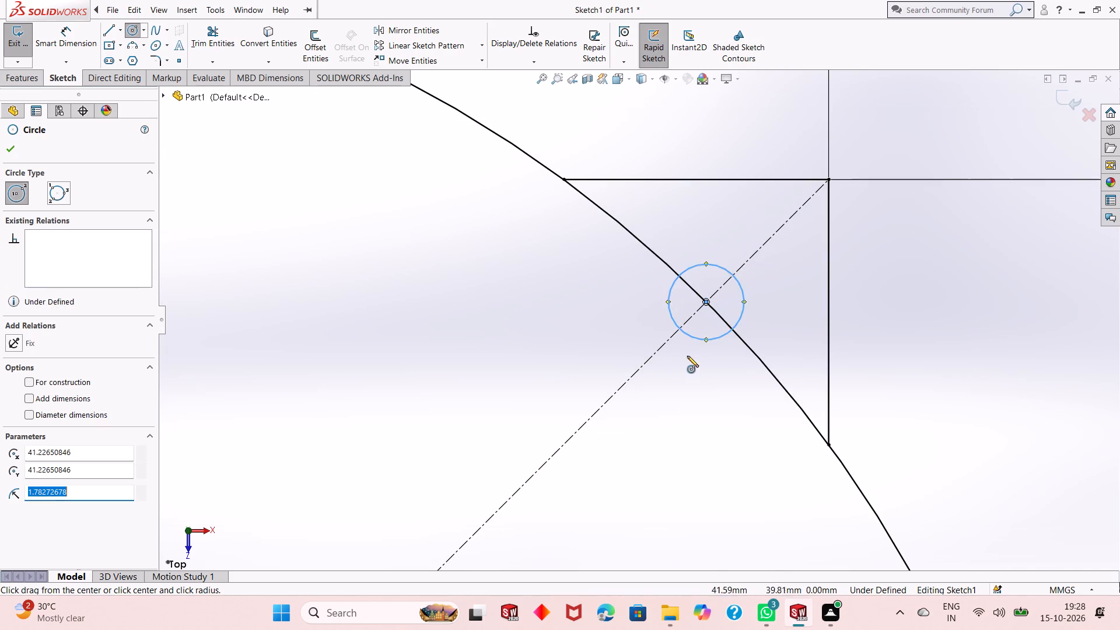
# Sketch a circle of about 2.8 mm radius centred where the large circle crosses the diagonal near the square's lower-right corner.
pyautogui.scroll(13, 662, 360)
pyautogui.scroll(-5, 614, 519)
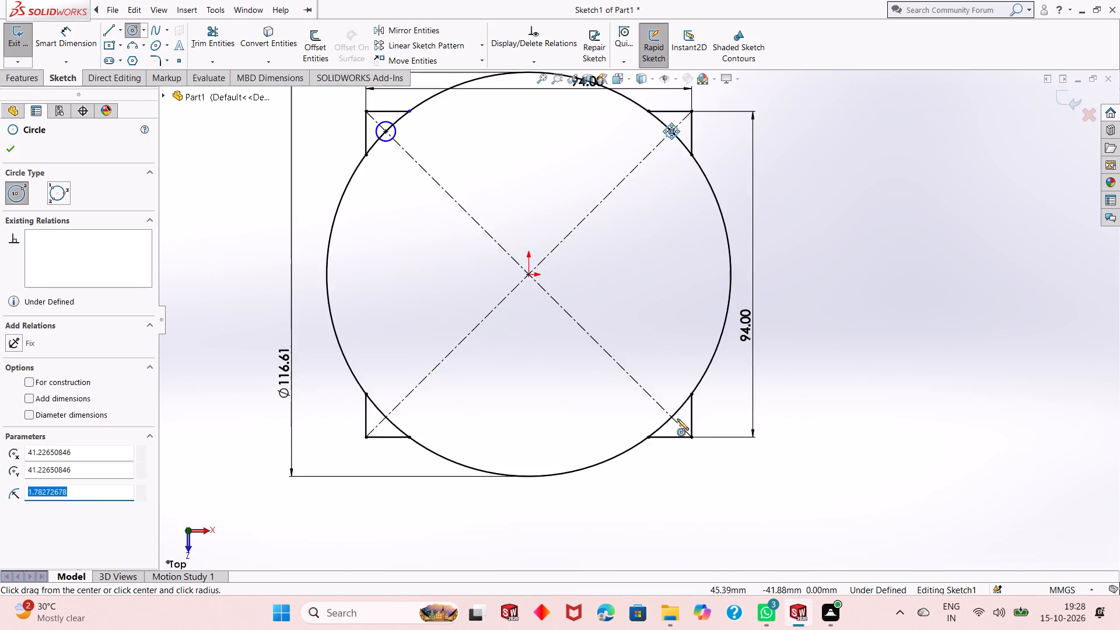
pyautogui.scroll(-5, 677, 419)
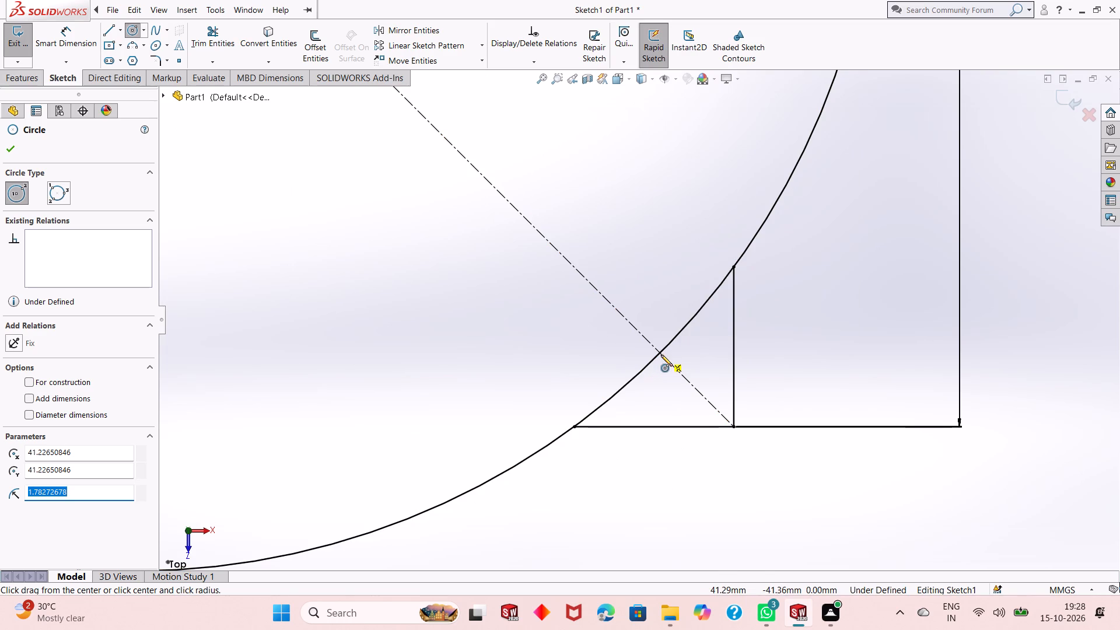
pyautogui.click(661, 353)
pyautogui.click(674, 320)
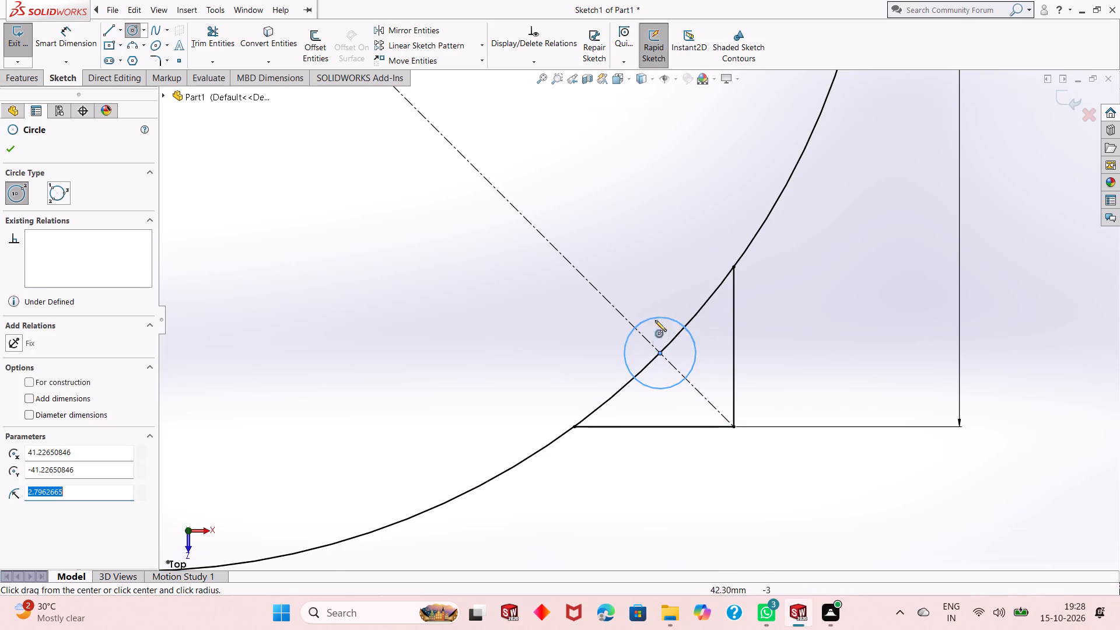
# Sketch a circle of about 1.7 mm radius centred where the large circle crosses the diagonal near the square's lower-left corner.
pyautogui.scroll(-6, 649, 356)
pyautogui.scroll(14, 662, 376)
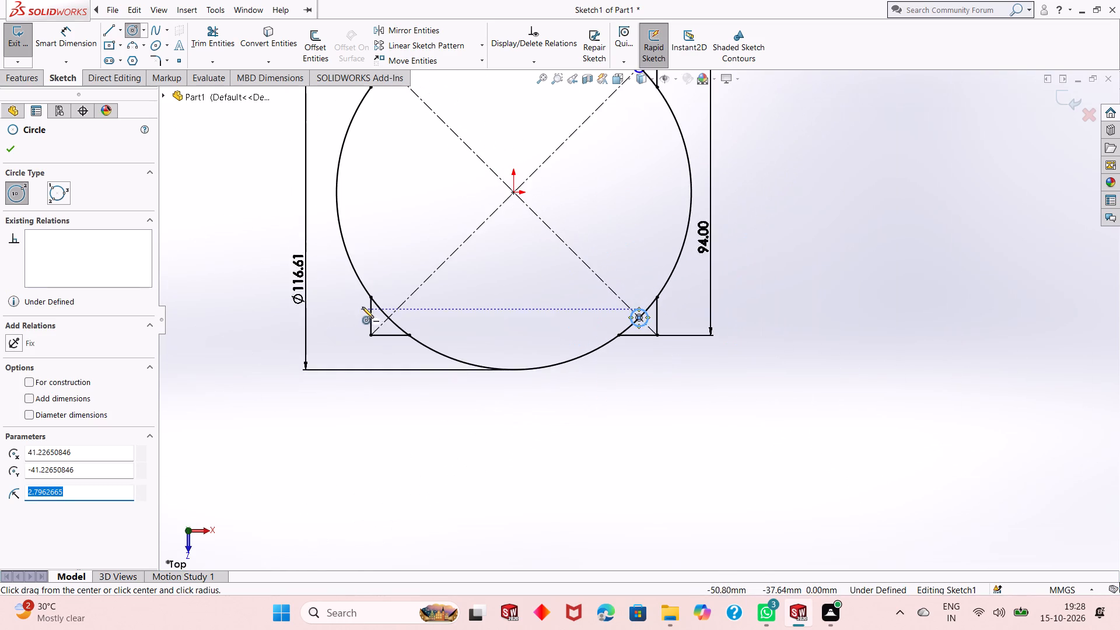
pyautogui.scroll(-4, 364, 307)
pyautogui.scroll(-7, 517, 330)
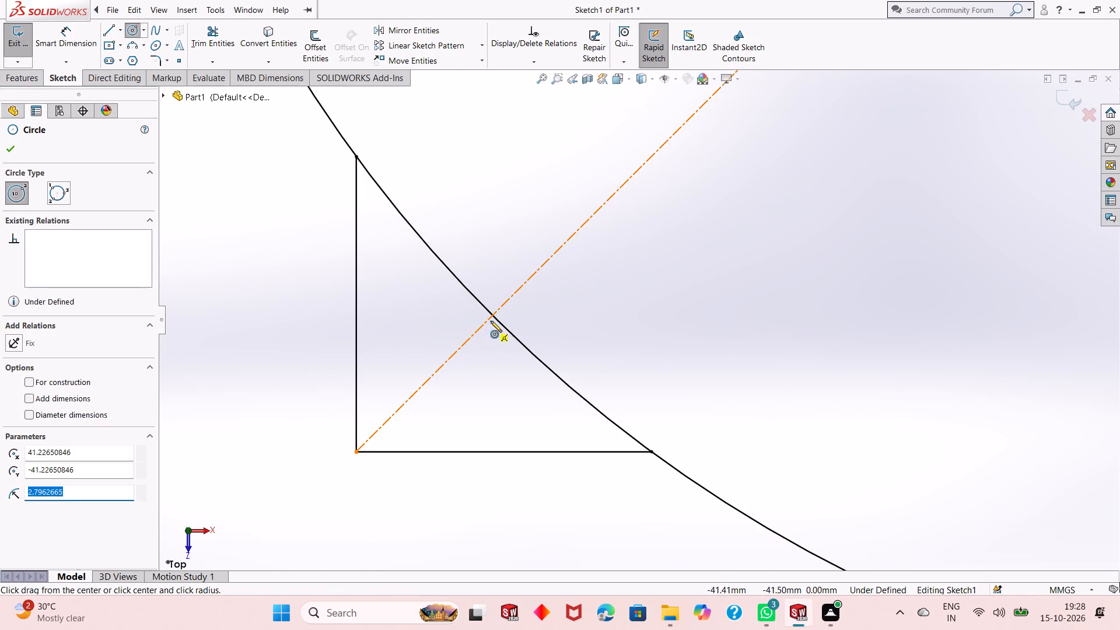
pyautogui.click(492, 314)
pyautogui.click(503, 276)
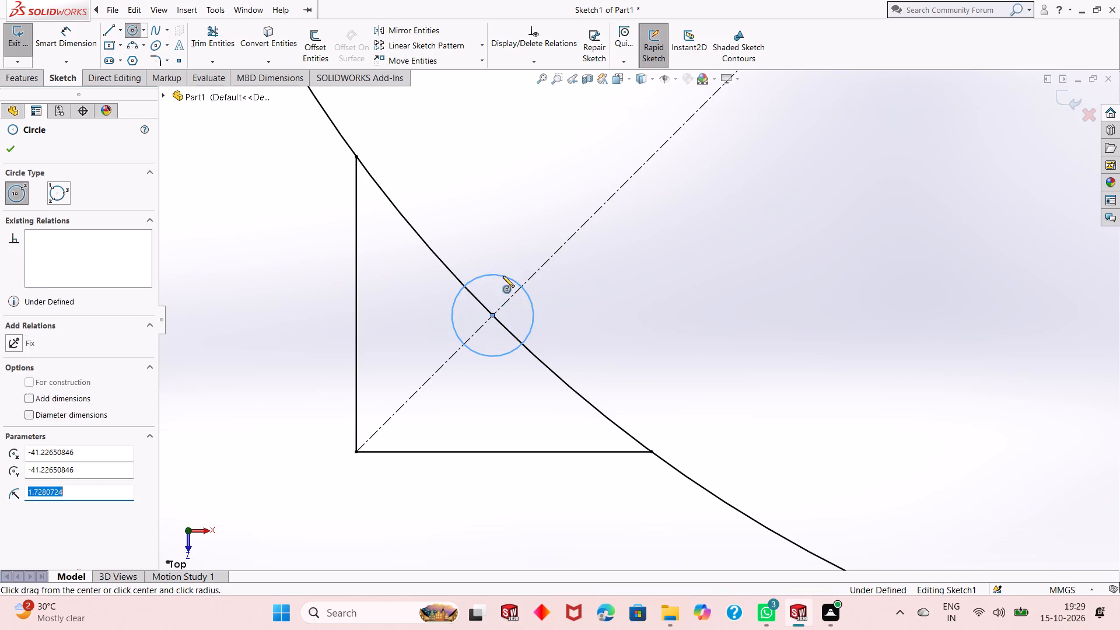
pyautogui.press('Escape')
pyautogui.scroll(-6, 516, 345)
pyautogui.scroll(10, 516, 346)
pyautogui.press('Escape')
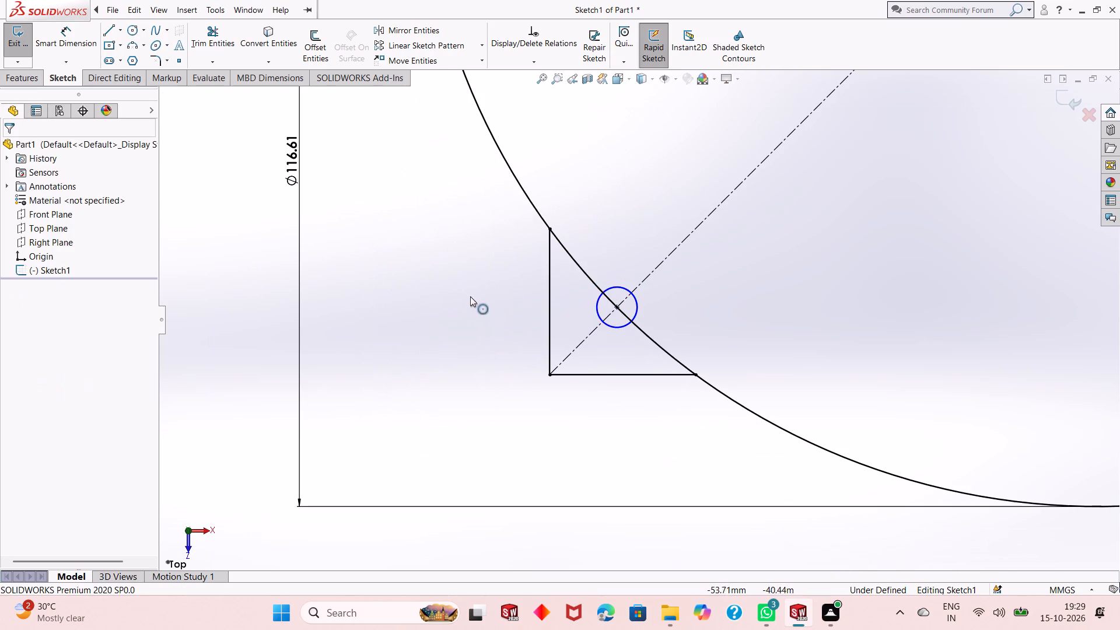
pyautogui.rightClick(452, 288)
pyautogui.press('Escape')
pyautogui.scroll(5, 476, 351)
pyautogui.rightClick(408, 276)
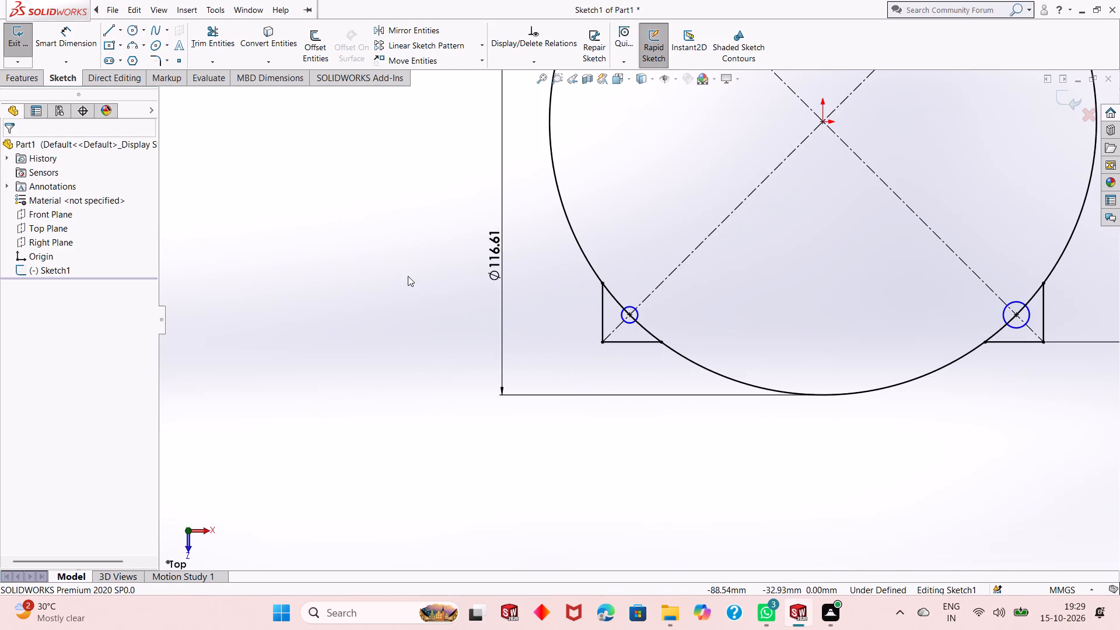
pyautogui.press('Escape')
pyautogui.press('Escape')
pyautogui.scroll(8, 413, 331)
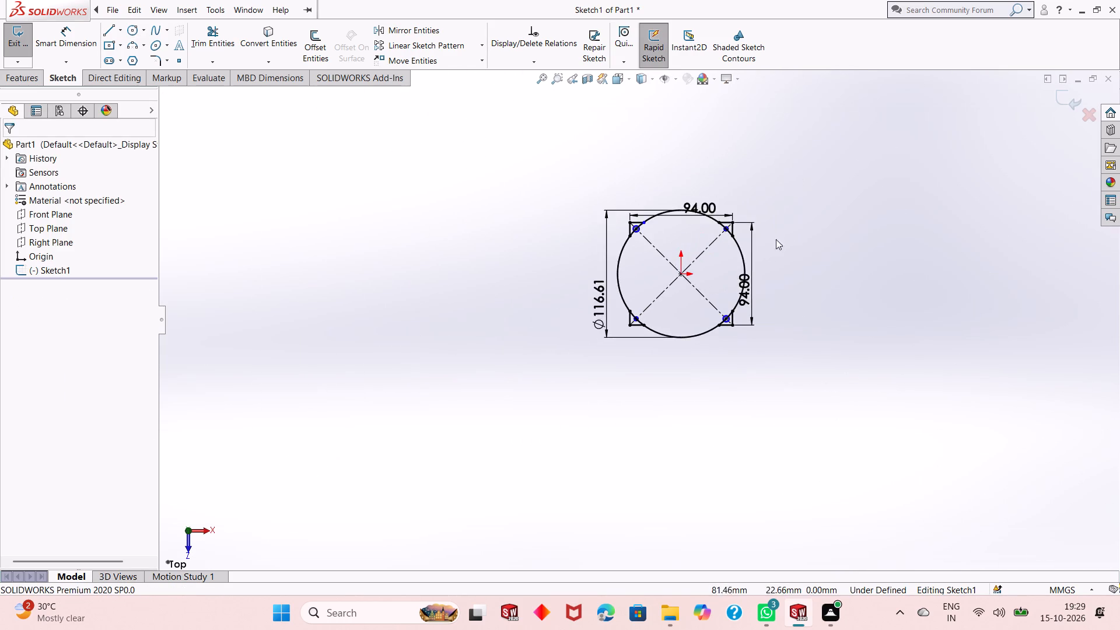
# Dimension the small circle at the square's upper-left corner with a diameter of 5 mm.
pyautogui.scroll(-3, 788, 205)
pyautogui.scroll(-2, 518, 396)
pyautogui.rightClick(878, 302)
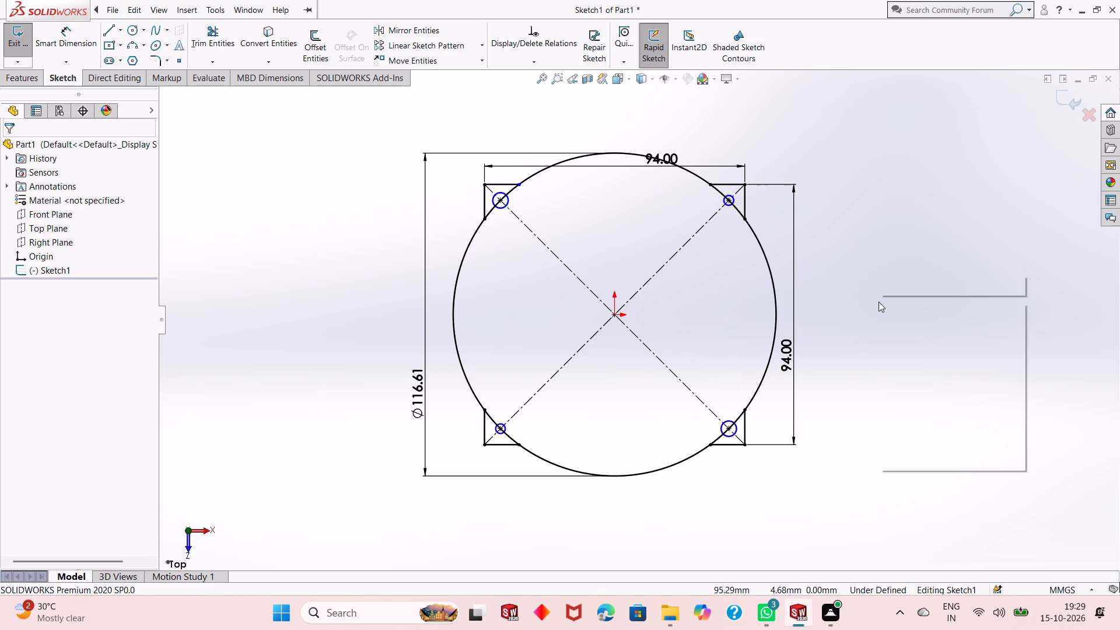
pyautogui.press('Escape')
pyautogui.press('Escape')
pyautogui.click(670, 471)
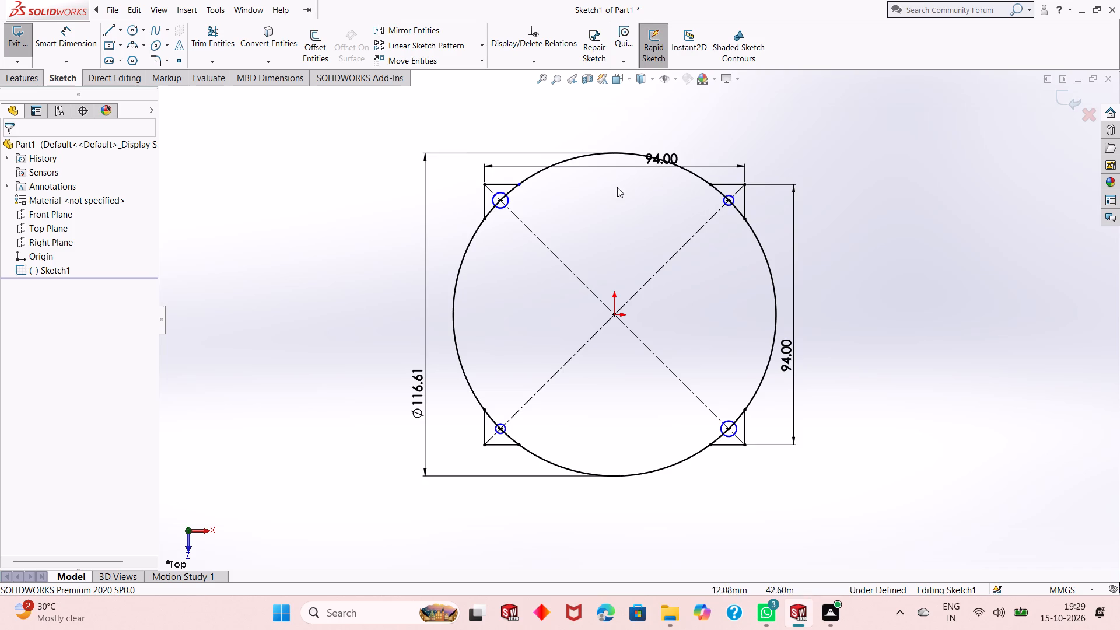
pyautogui.click(86, 47)
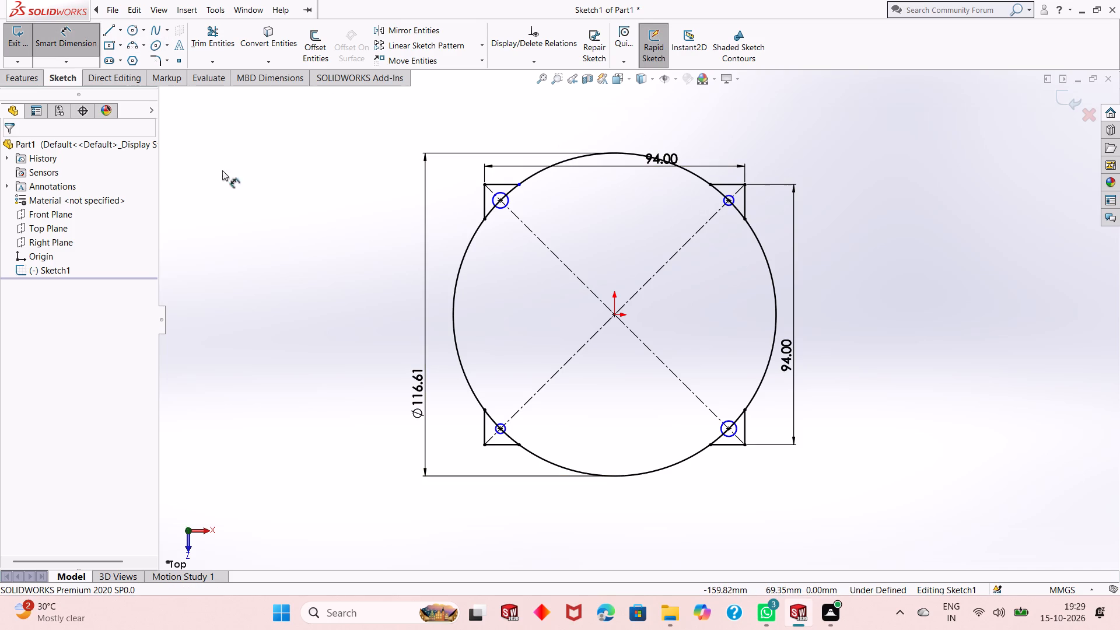
pyautogui.click(506, 209)
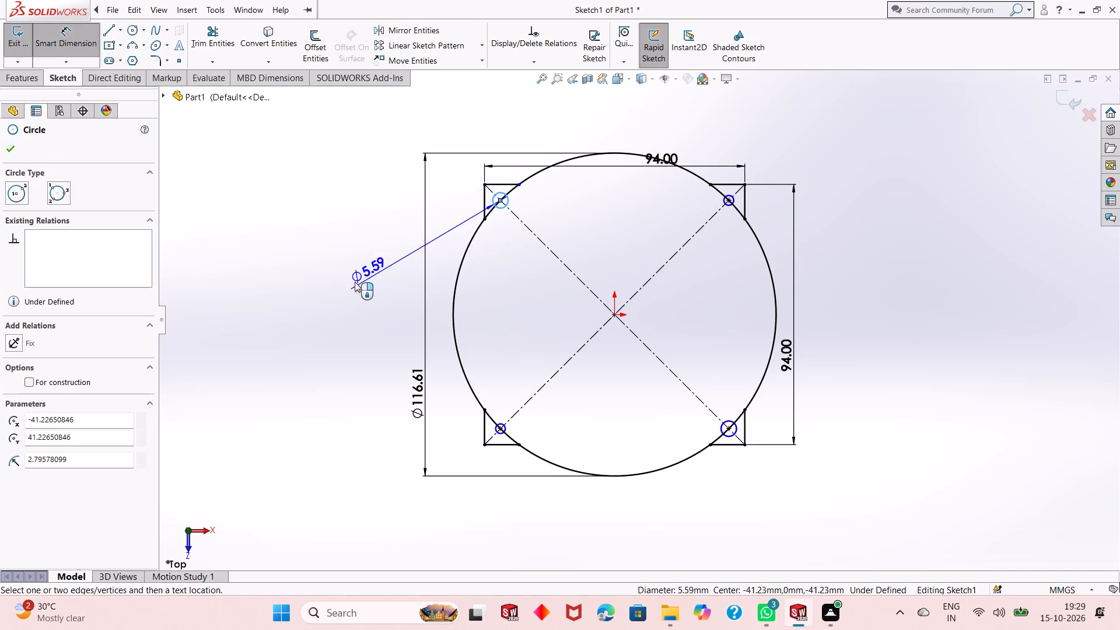
pyautogui.click(335, 289)
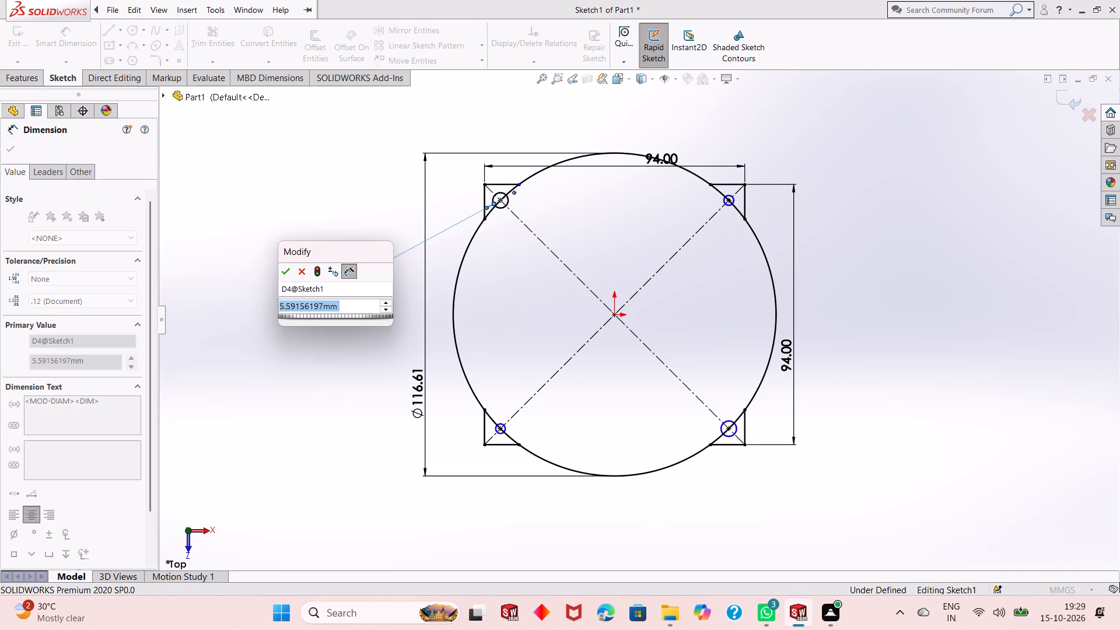
pyautogui.press('5')
pyautogui.press('Return')
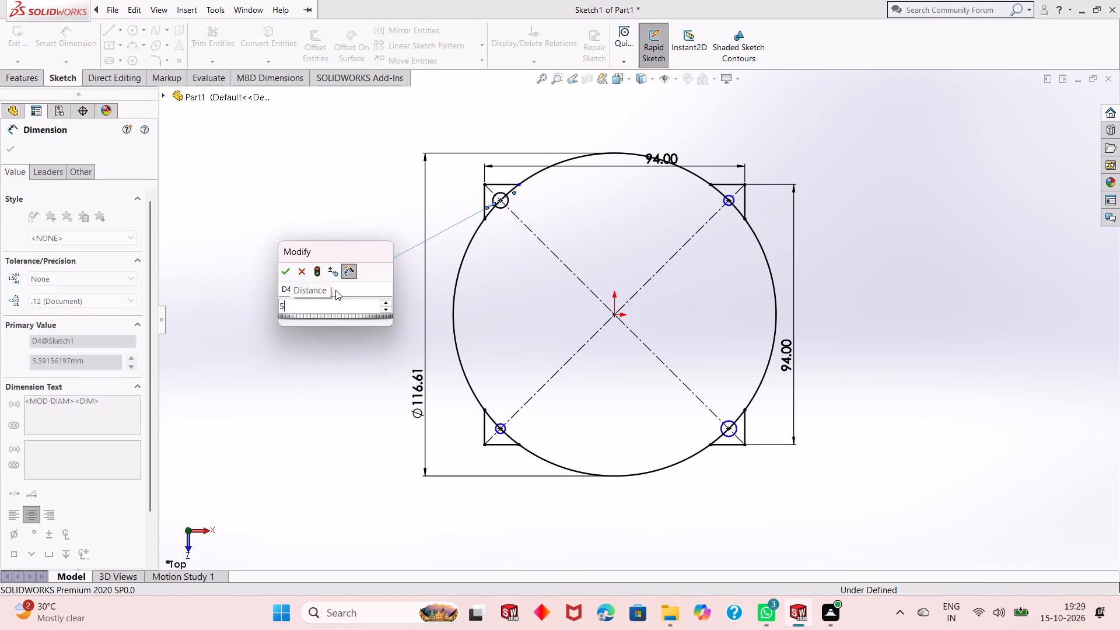
pyautogui.rightClick(340, 141)
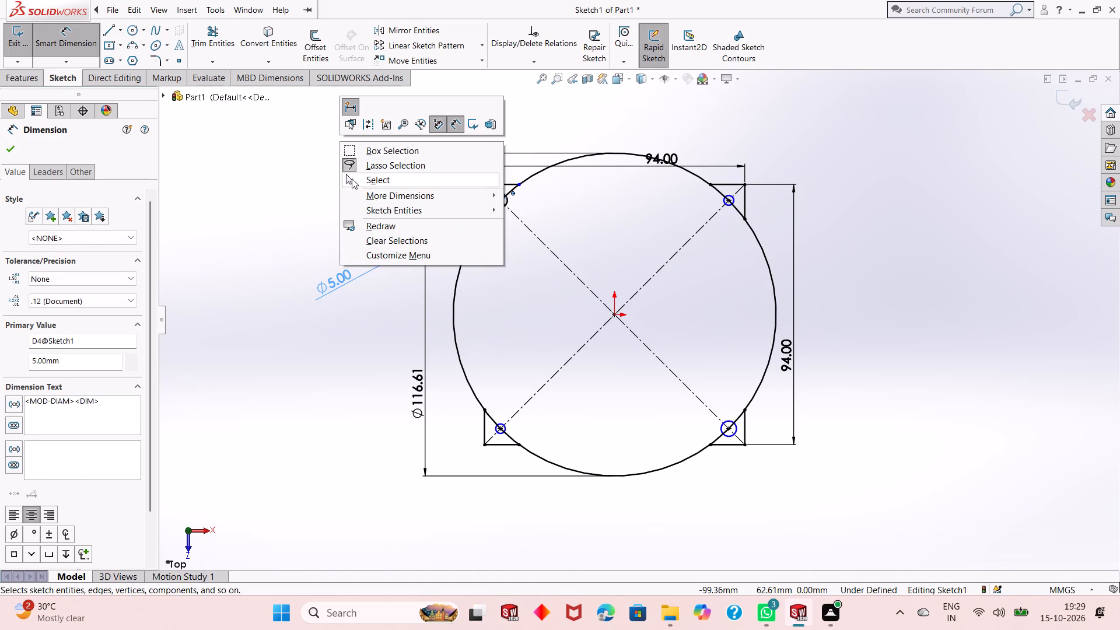
pyautogui.click(352, 178)
# Apply an Equal relation to the four small corner circles.
pyautogui.click(503, 205)
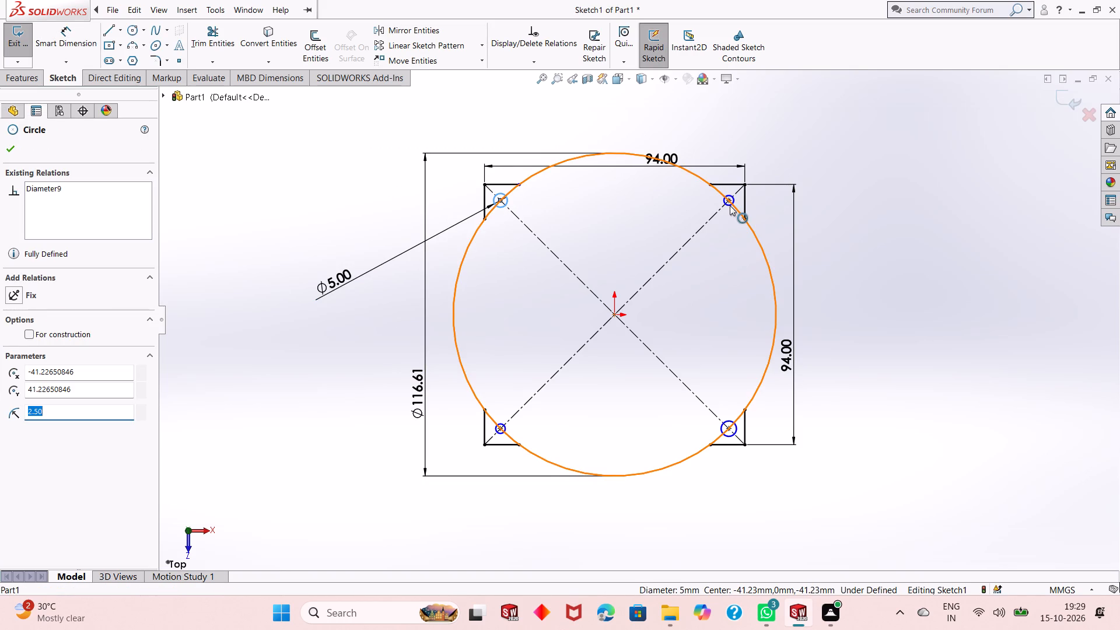
pyautogui.scroll(-4, 729, 205)
pyautogui.keyDown('ctrl'); pyautogui.click(714, 225); pyautogui.keyUp('ctrl')
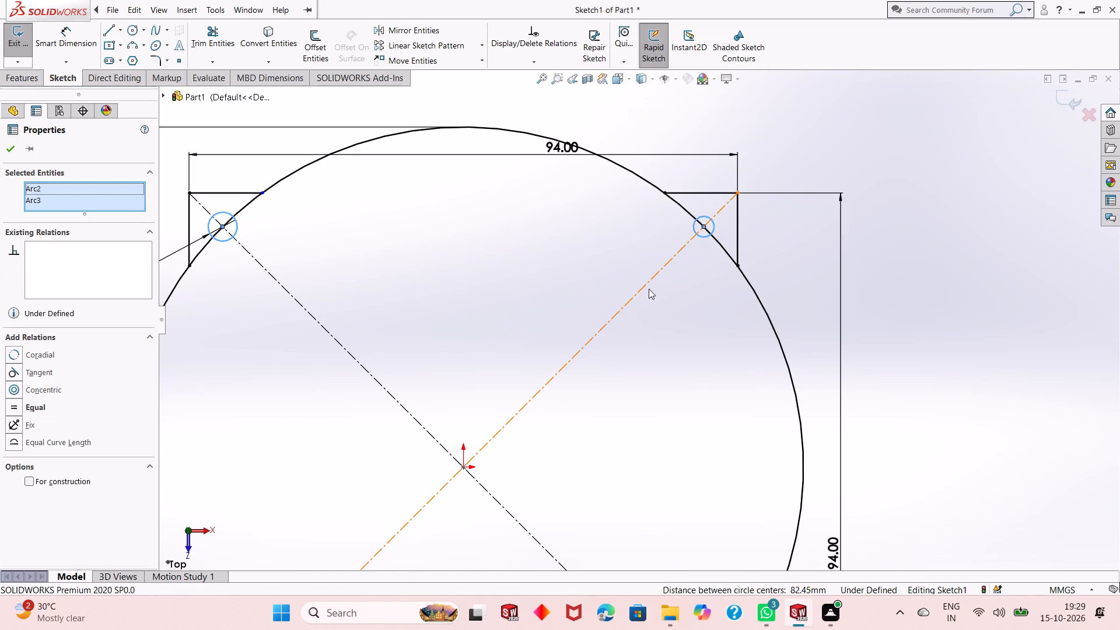
pyautogui.scroll(4, 642, 300)
pyautogui.scroll(-3, 590, 541)
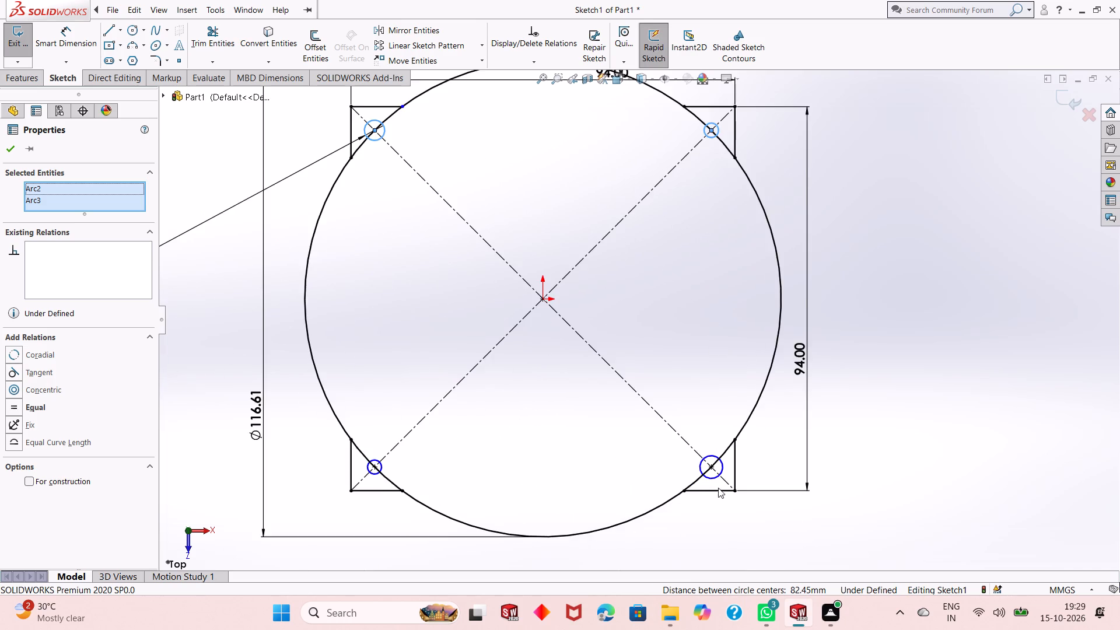
pyautogui.keyDown('ctrl'); pyautogui.click(739, 456); pyautogui.keyUp('ctrl')
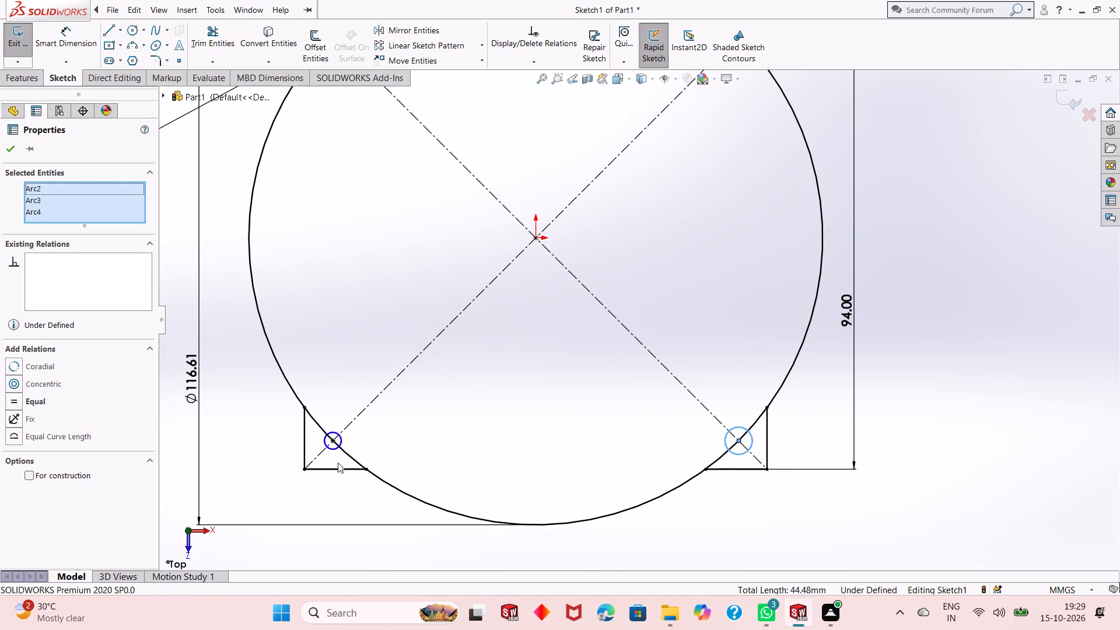
pyautogui.keyDown('ctrl'); pyautogui.click(331, 448); pyautogui.keyUp('ctrl')
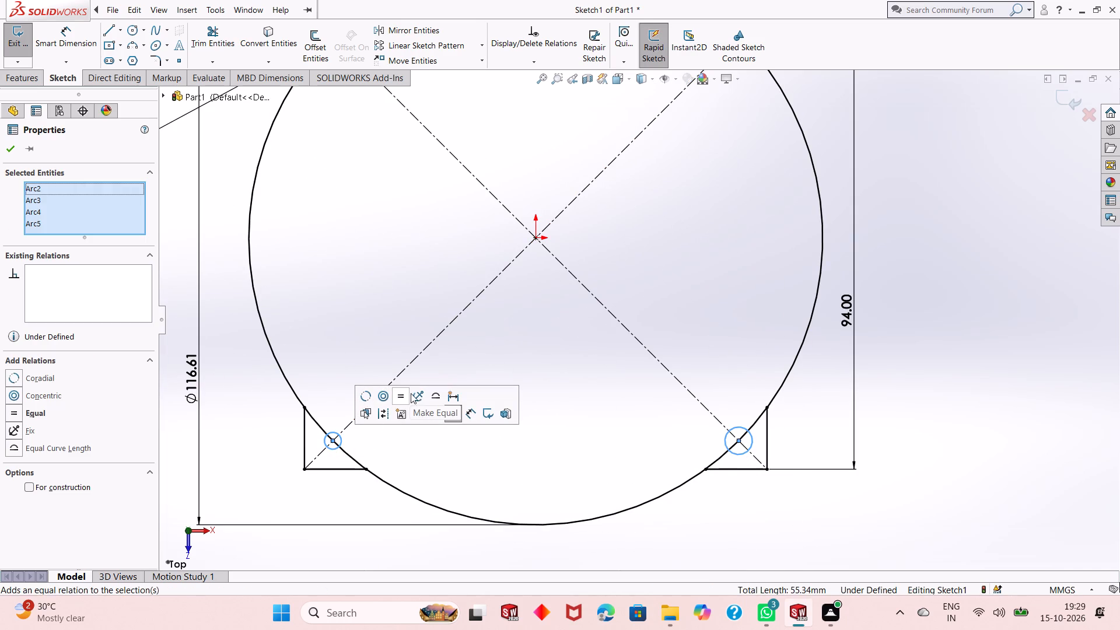
pyautogui.click(397, 395)
pyautogui.scroll(5, 652, 455)
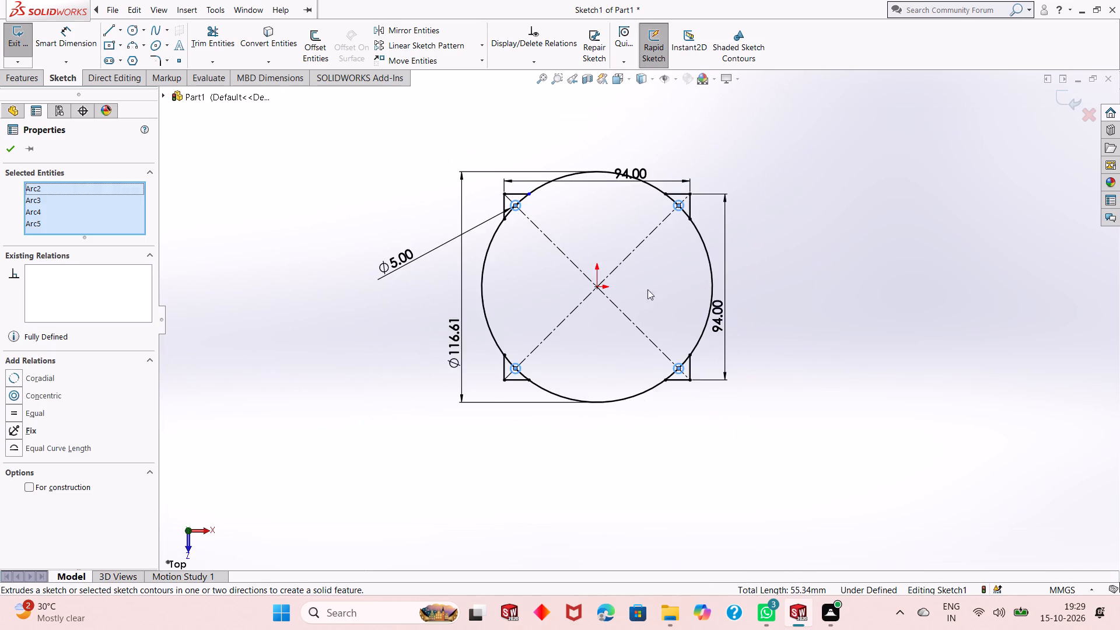
pyautogui.scroll(-2, 647, 272)
pyautogui.rightClick(796, 232)
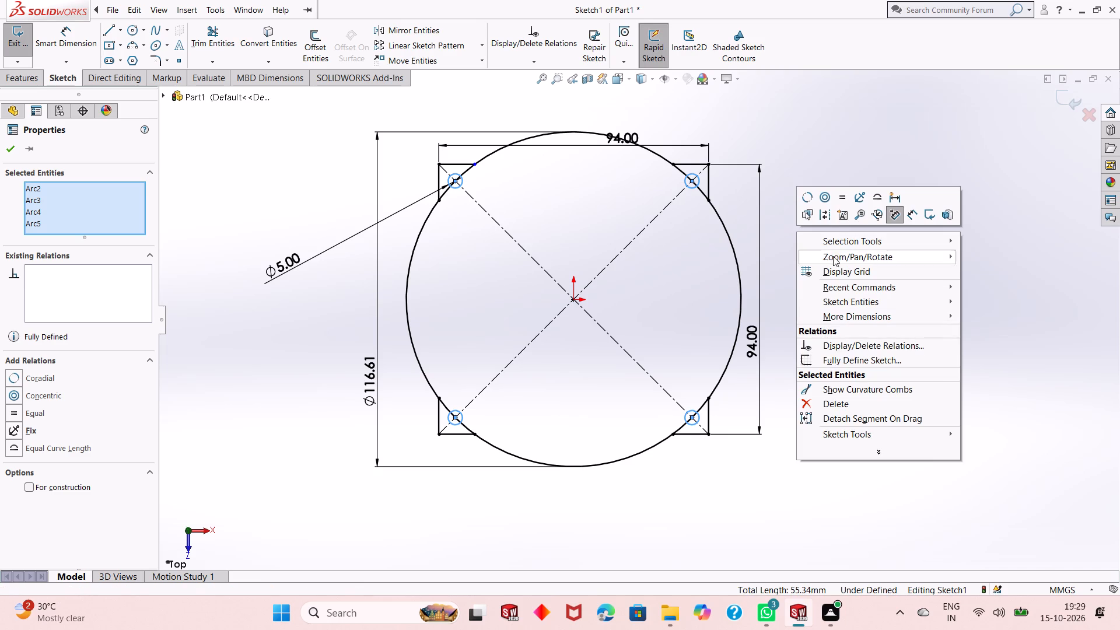
pyautogui.click(837, 169)
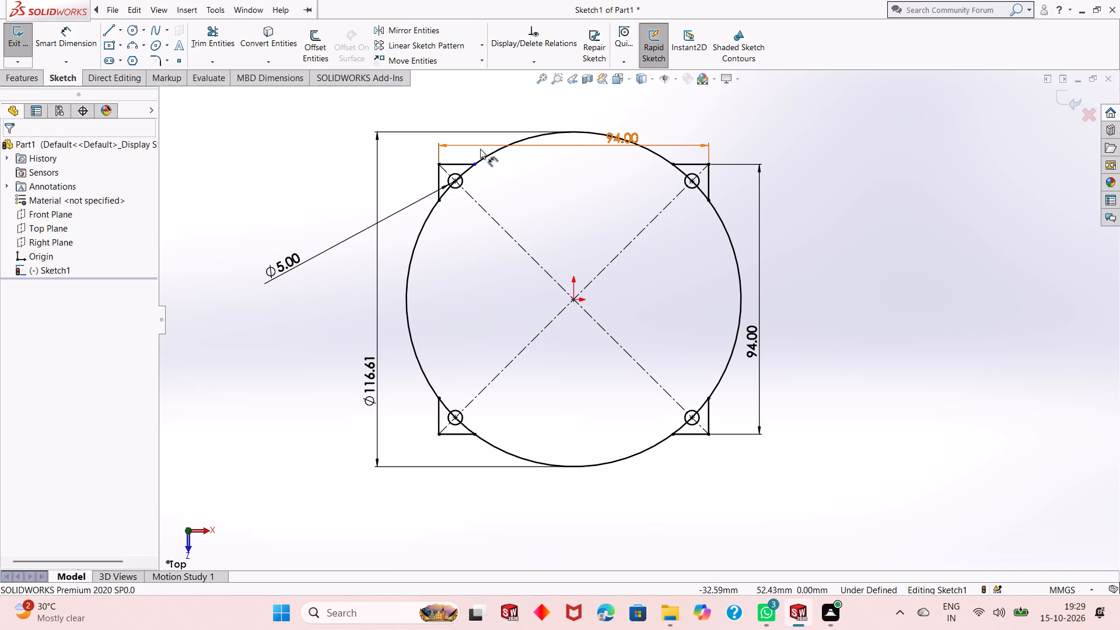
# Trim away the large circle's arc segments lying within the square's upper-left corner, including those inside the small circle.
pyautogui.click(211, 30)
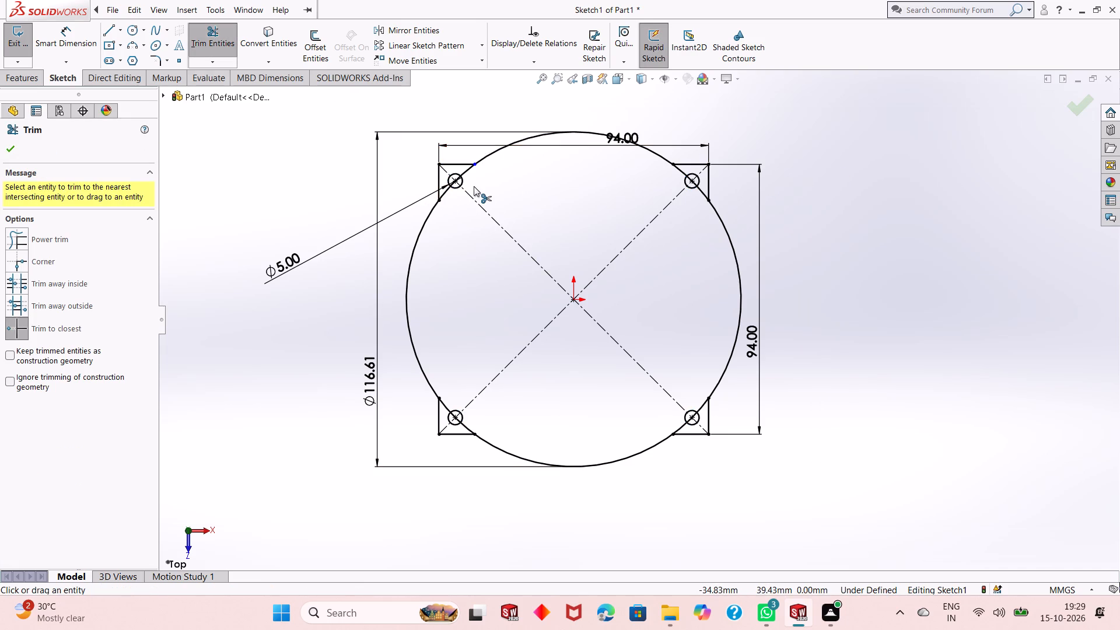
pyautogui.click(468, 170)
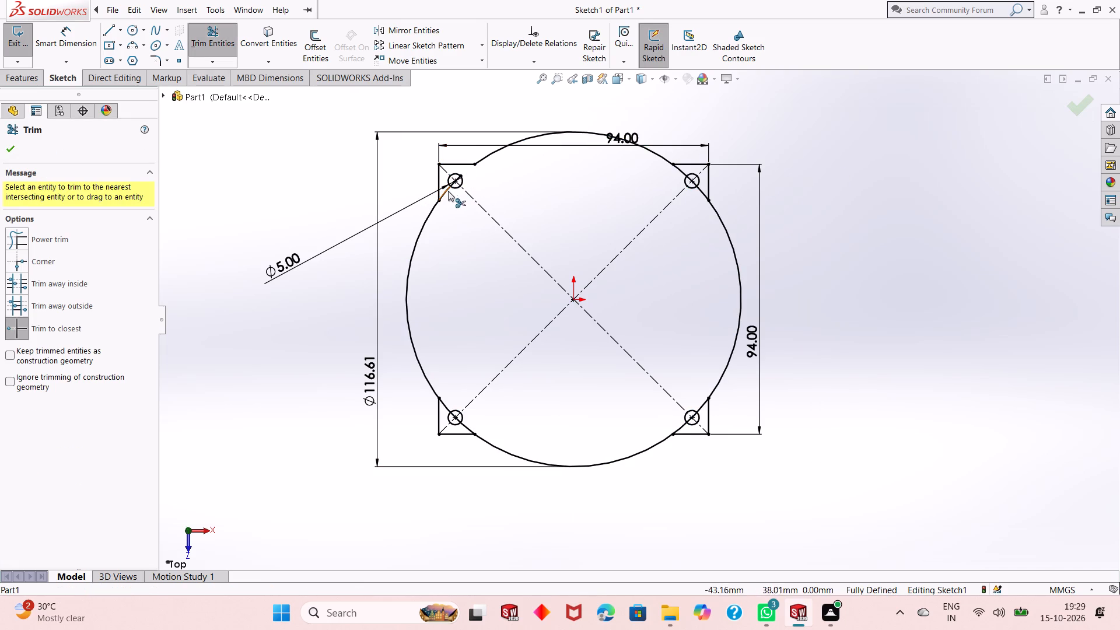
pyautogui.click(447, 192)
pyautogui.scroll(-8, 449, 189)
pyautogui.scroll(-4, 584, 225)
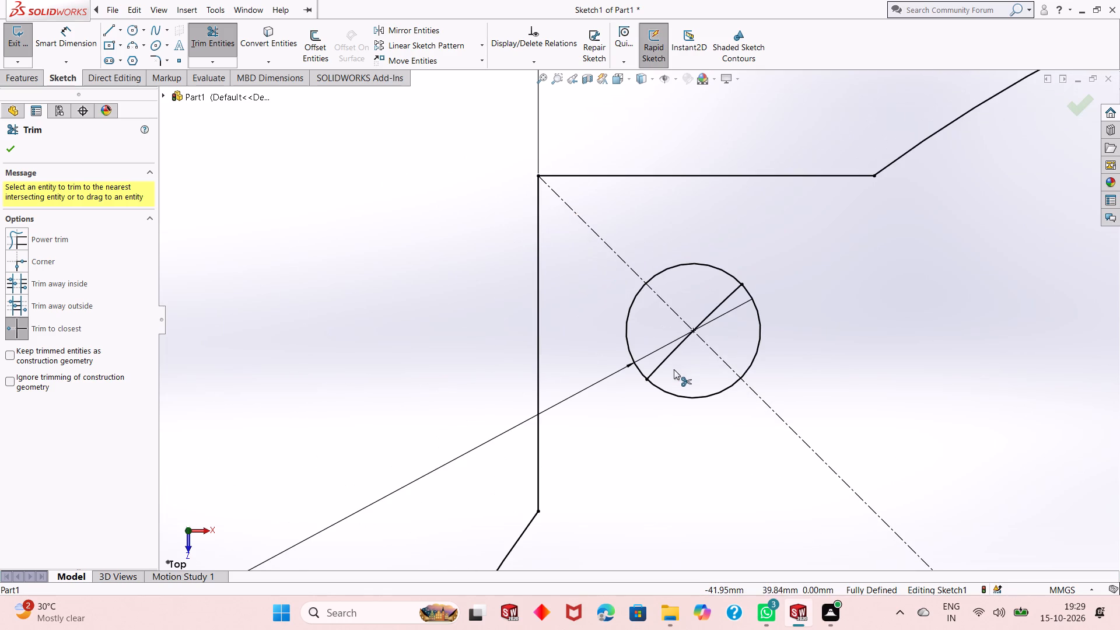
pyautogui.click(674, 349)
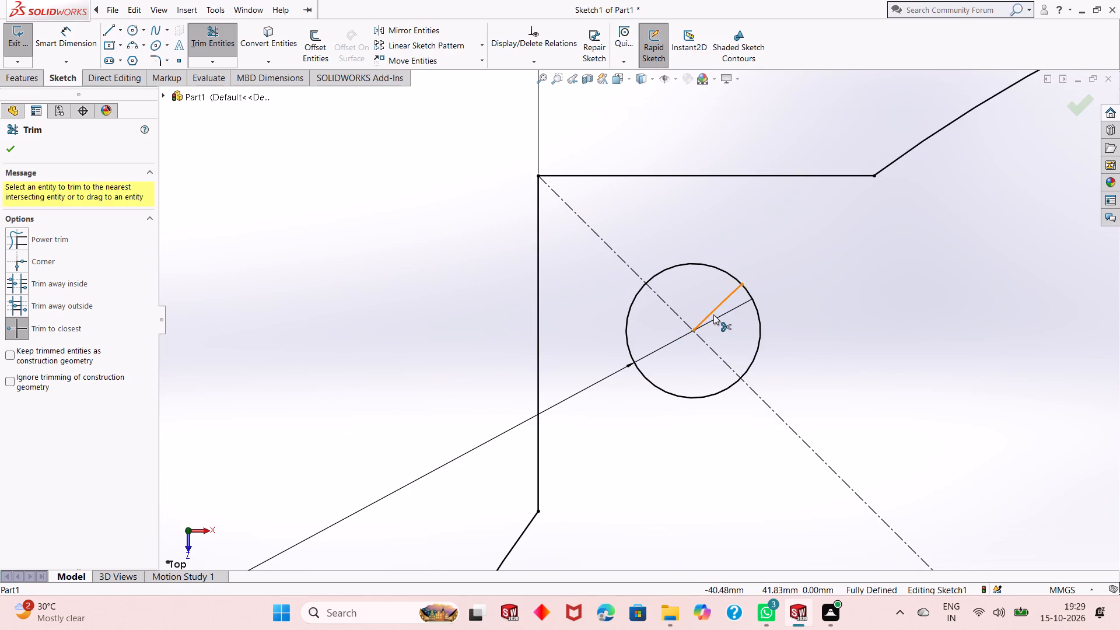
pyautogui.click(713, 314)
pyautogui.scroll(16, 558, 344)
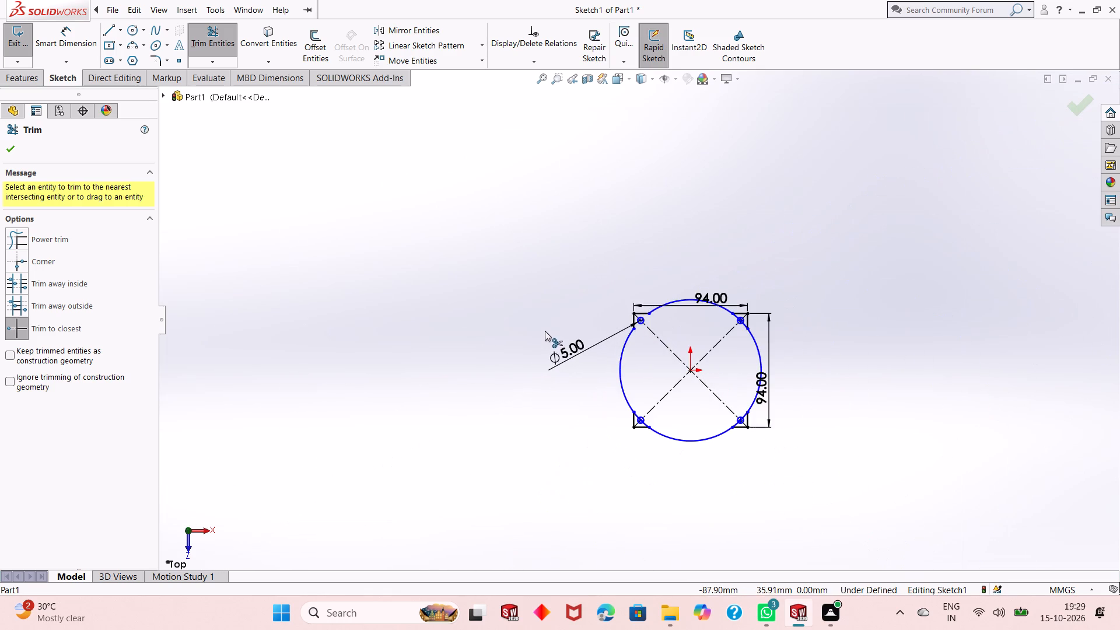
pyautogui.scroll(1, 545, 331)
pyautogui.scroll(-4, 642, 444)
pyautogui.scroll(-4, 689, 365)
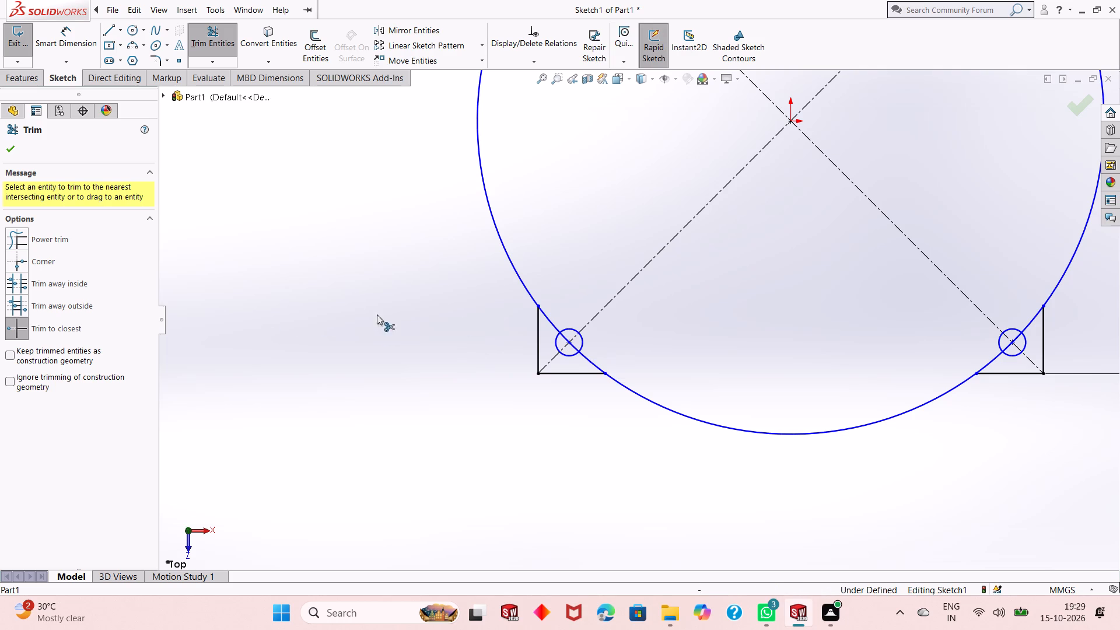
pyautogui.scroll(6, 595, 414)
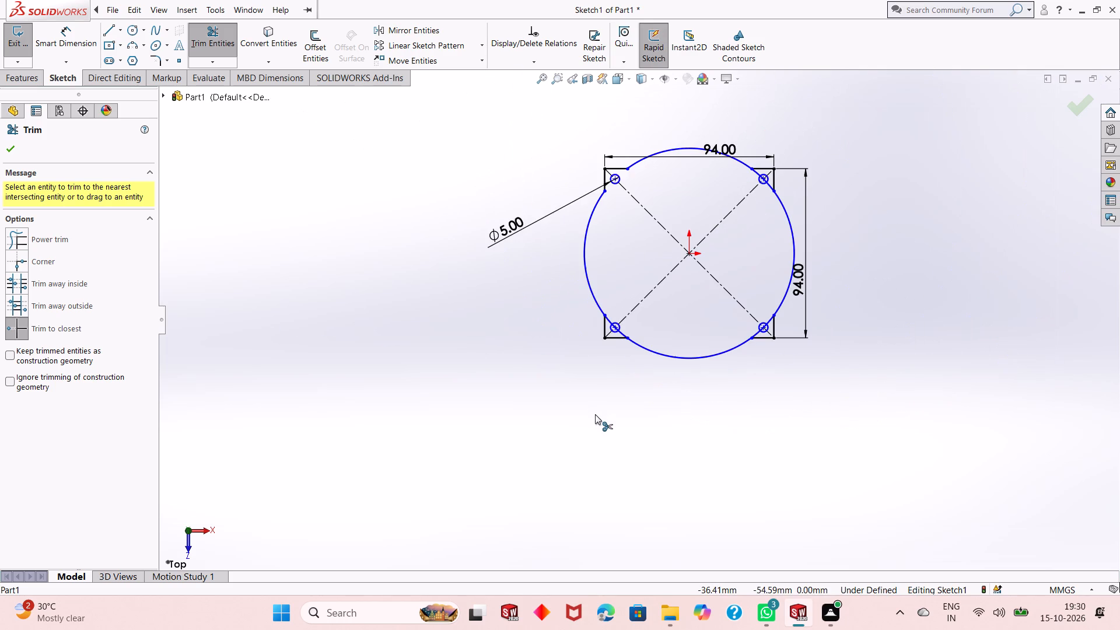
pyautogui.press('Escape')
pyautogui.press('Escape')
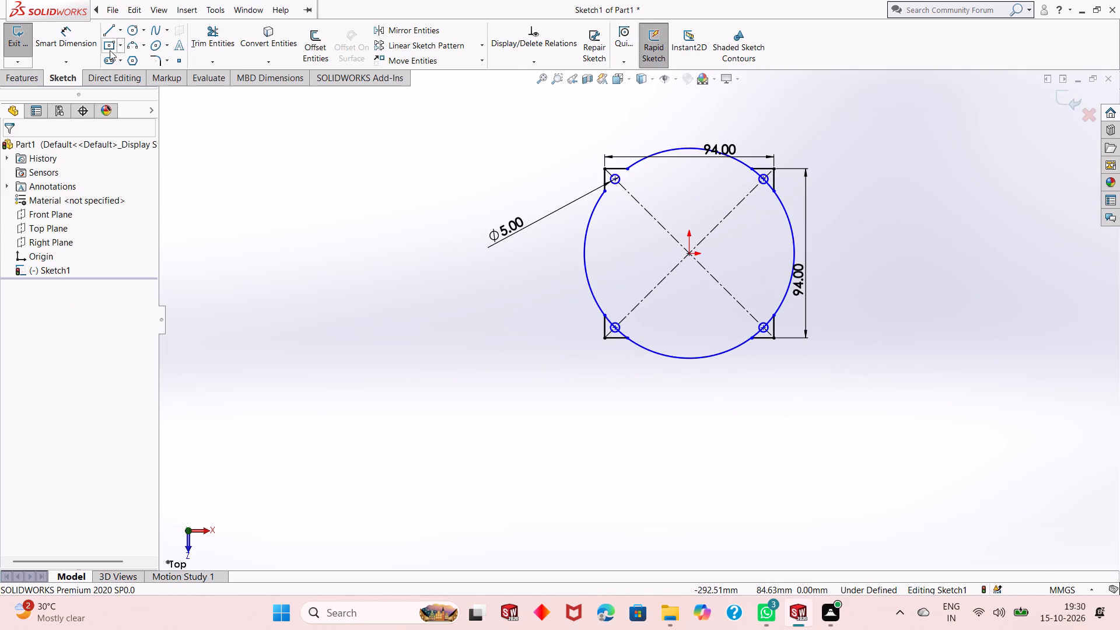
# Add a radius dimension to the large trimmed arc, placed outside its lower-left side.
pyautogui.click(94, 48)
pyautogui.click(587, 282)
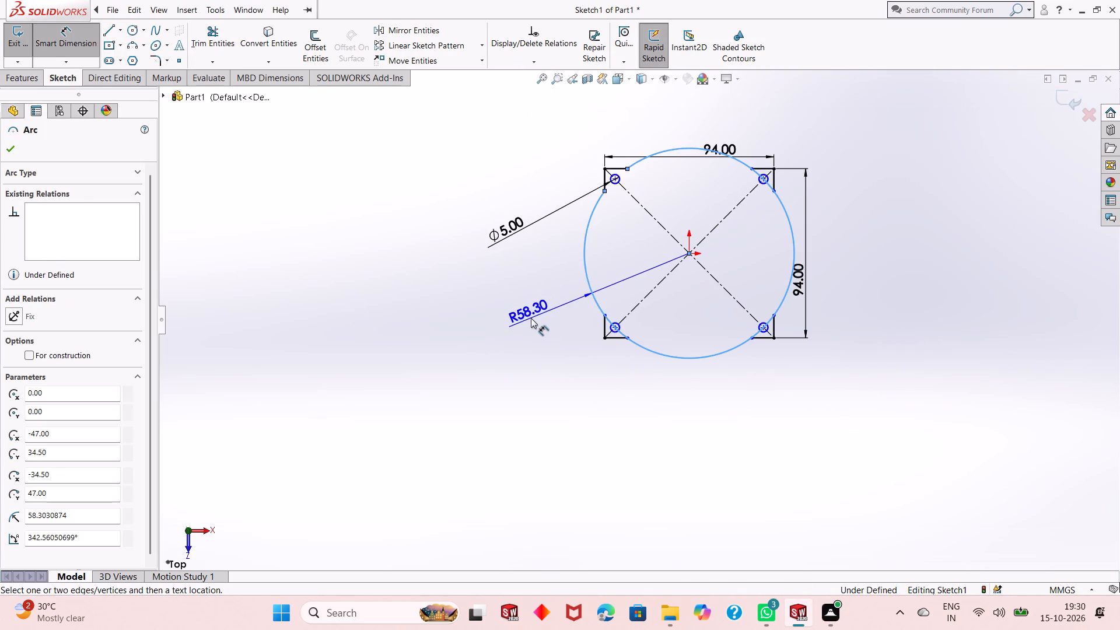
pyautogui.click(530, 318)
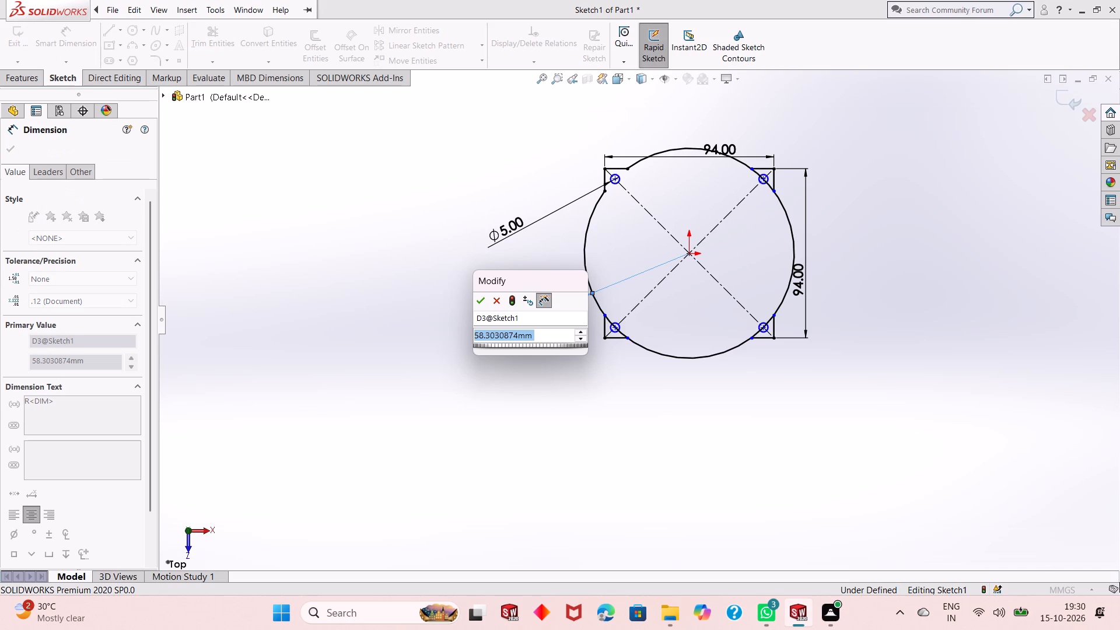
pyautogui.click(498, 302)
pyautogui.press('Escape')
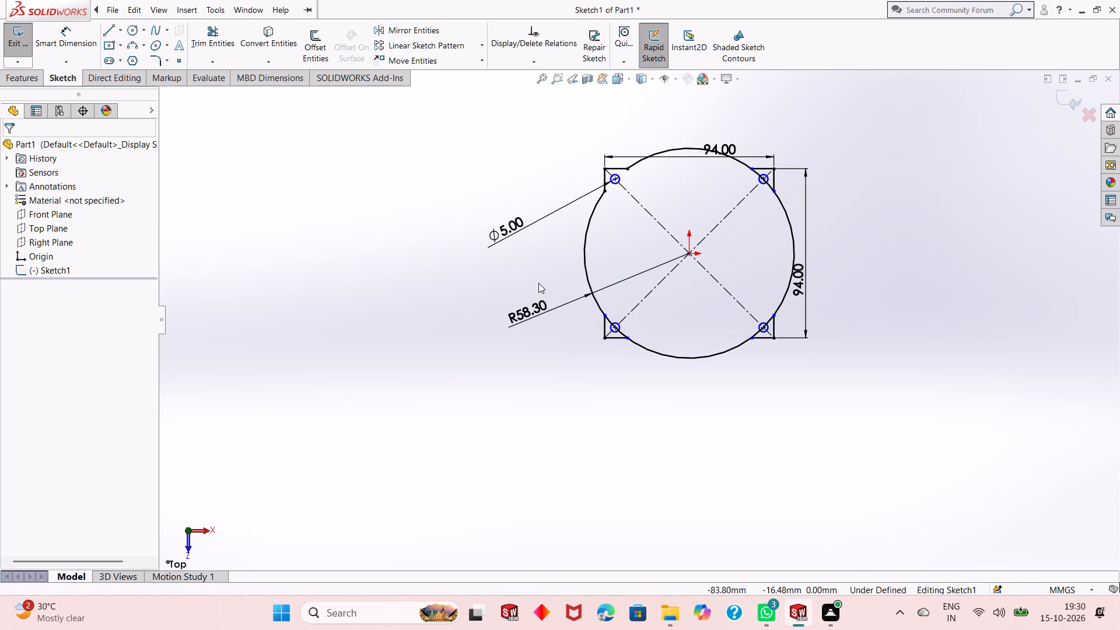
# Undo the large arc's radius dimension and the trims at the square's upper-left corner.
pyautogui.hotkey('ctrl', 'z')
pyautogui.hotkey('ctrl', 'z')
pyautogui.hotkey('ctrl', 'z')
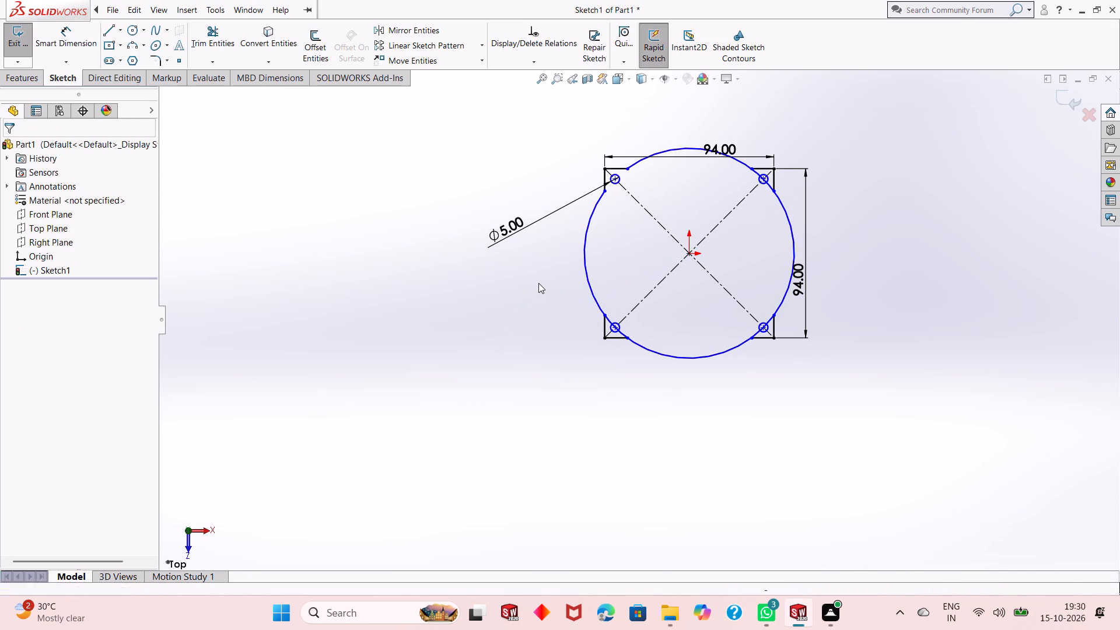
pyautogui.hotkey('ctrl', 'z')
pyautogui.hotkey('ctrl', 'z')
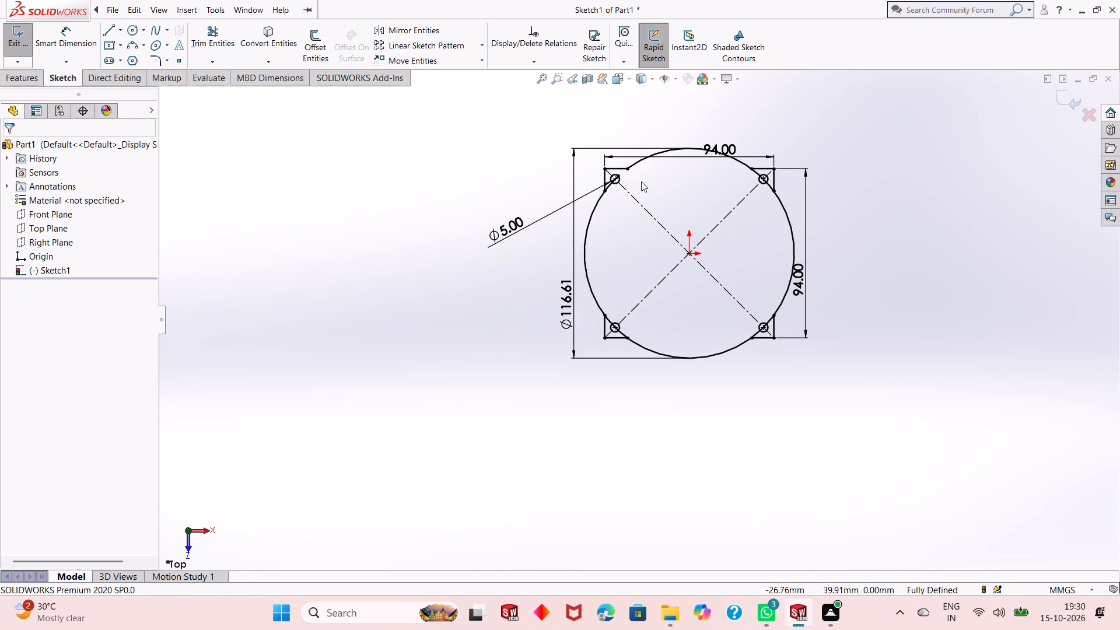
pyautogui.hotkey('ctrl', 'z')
# Trim the large circle's arc segments within the square's upper-left corner, keeping trimmed entities as construction geometry.
pyautogui.scroll(-4, 634, 167)
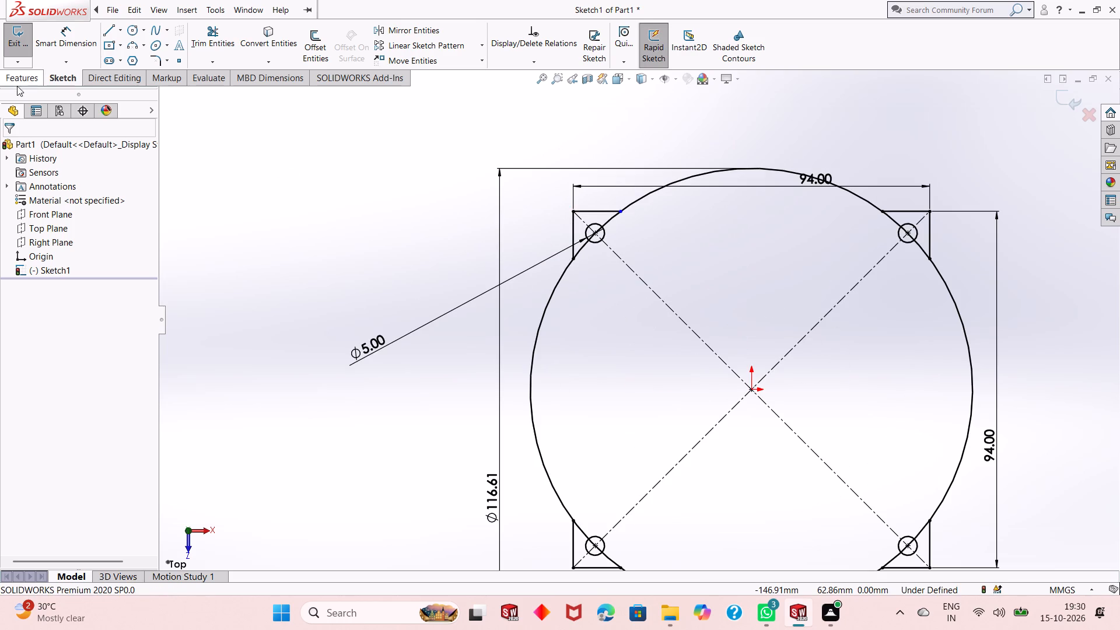
pyautogui.click(217, 38)
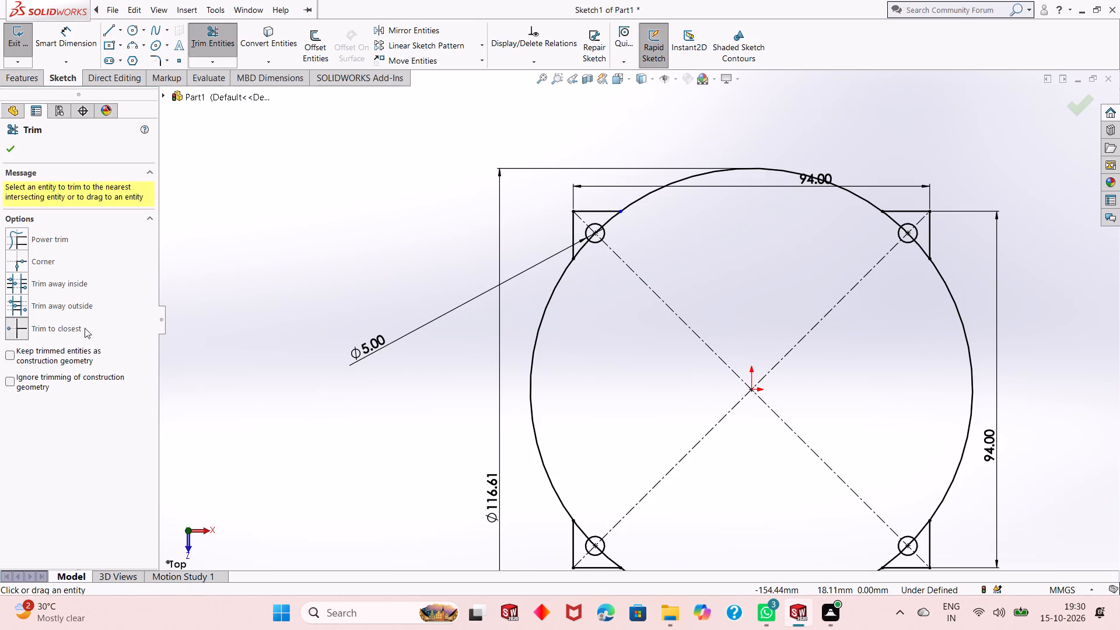
pyautogui.click(68, 356)
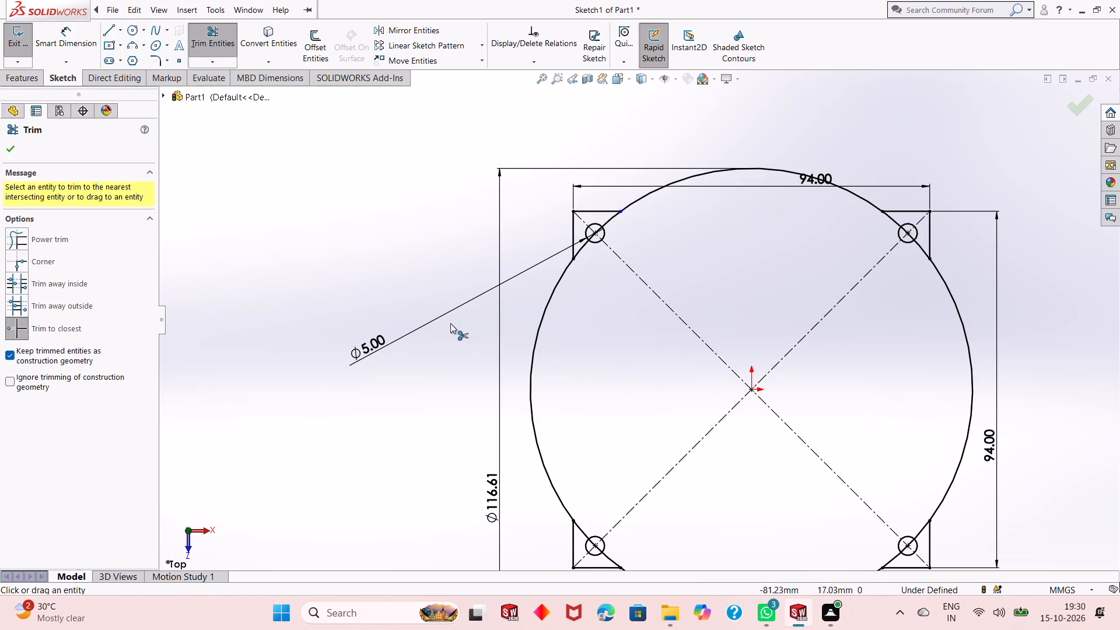
pyautogui.click(611, 218)
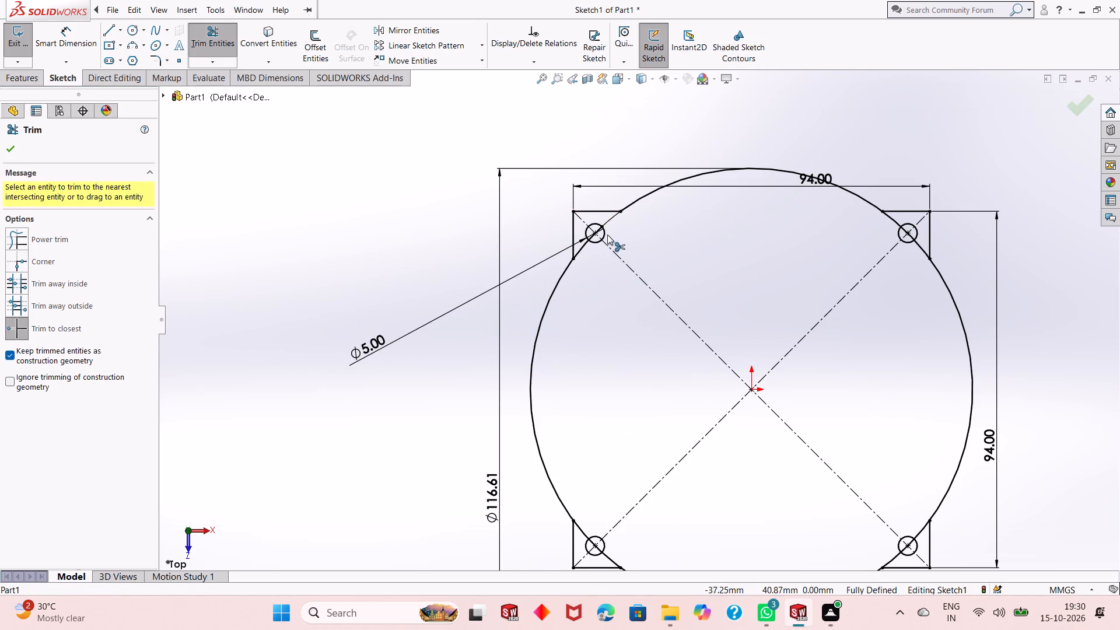
pyautogui.scroll(2, 599, 235)
pyautogui.scroll(-4, 599, 235)
pyautogui.scroll(-8, 600, 311)
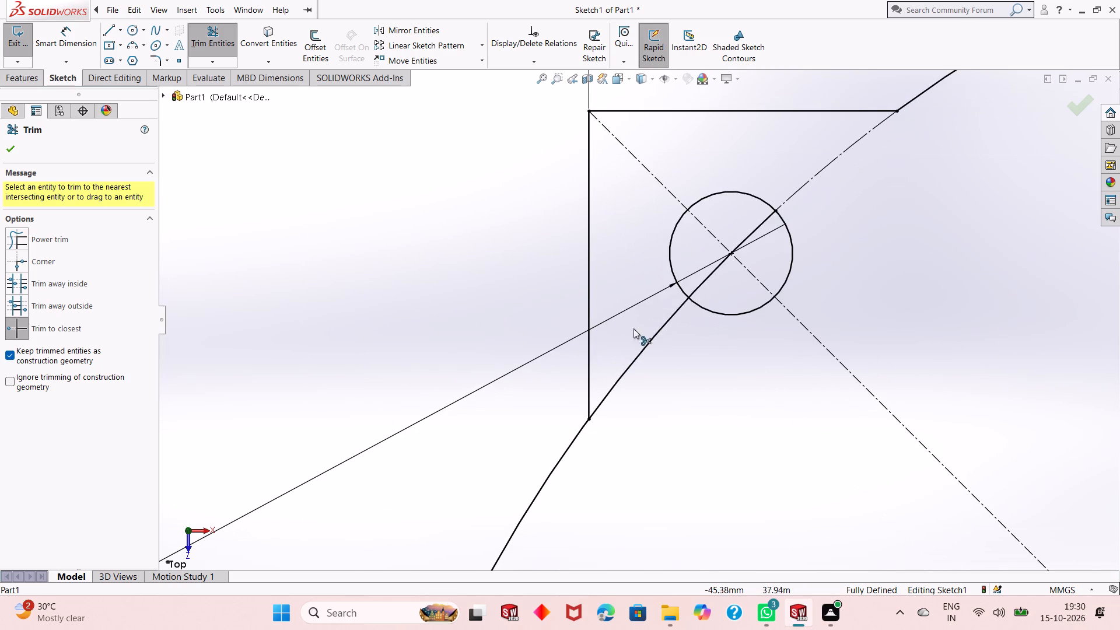
pyautogui.click(745, 237)
pyautogui.click(709, 276)
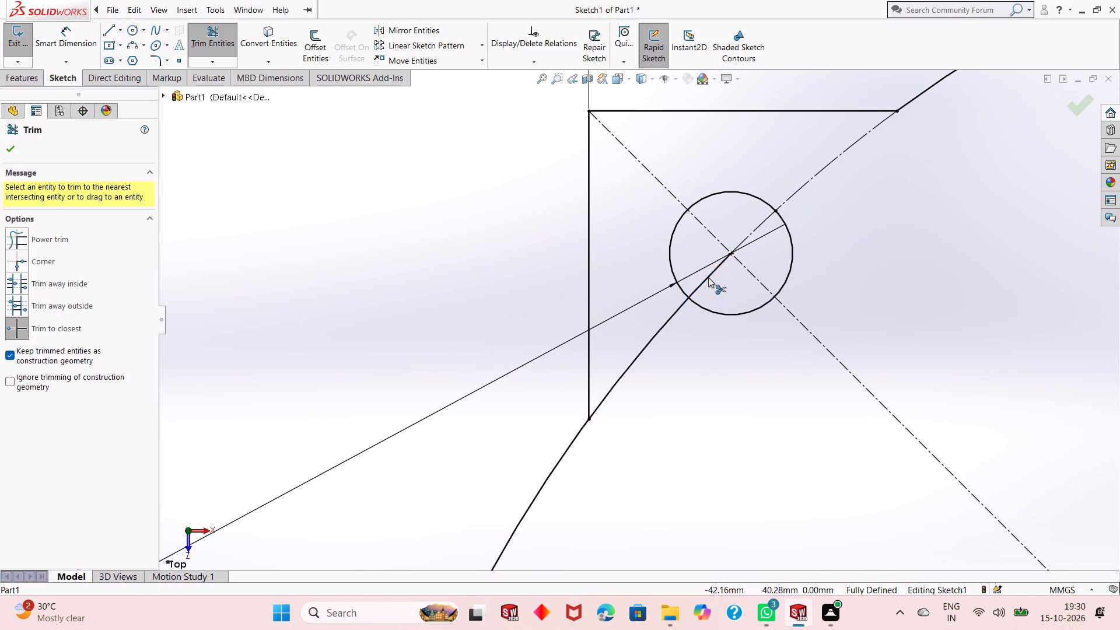
pyautogui.click(672, 325)
pyautogui.click(667, 320)
pyautogui.scroll(3, 639, 353)
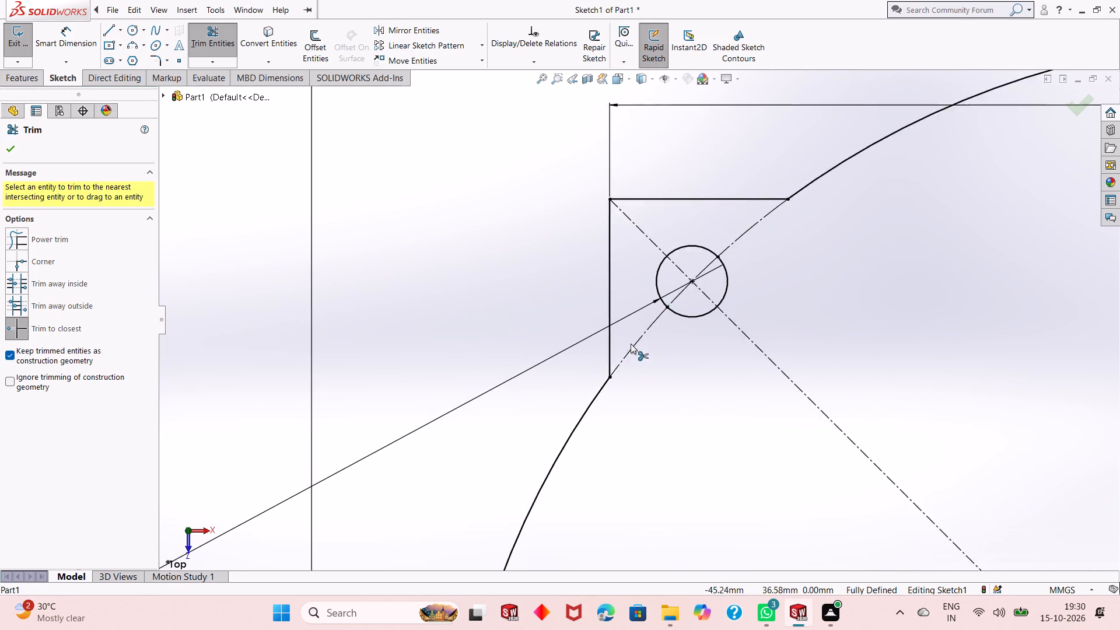
# Trim the large circle's arc segments within the square's lower-left corner, including inside the small circle, keeping them as construction geometry.
pyautogui.scroll(11, 631, 344)
pyautogui.scroll(-7, 655, 483)
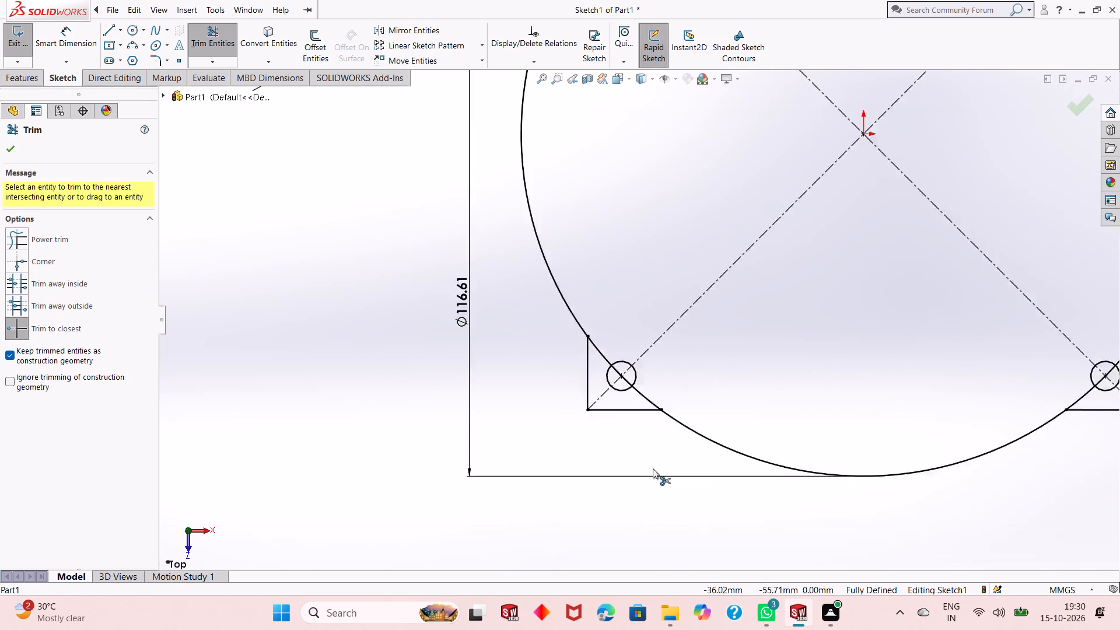
pyautogui.scroll(-1, 653, 468)
pyautogui.click(586, 297)
pyautogui.click(600, 311)
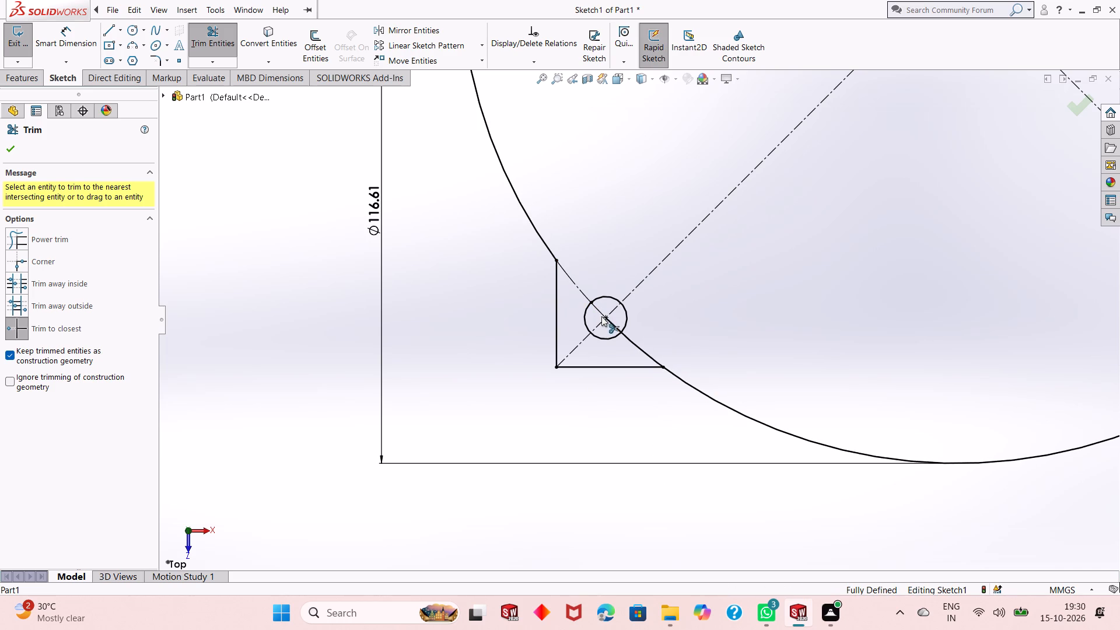
pyautogui.click(609, 325)
pyautogui.click(629, 339)
pyautogui.scroll(2, 639, 366)
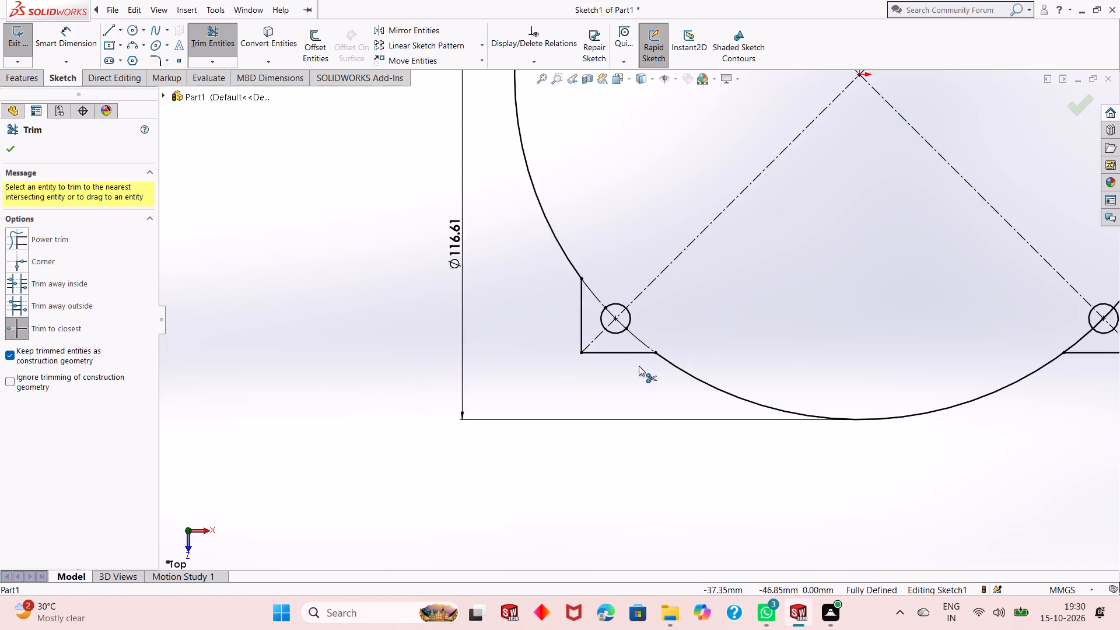
# Trim the large circle's arc segments within the square's lower-right corner, including inside the small circle, keeping them as construction geometry.
pyautogui.scroll(2, 639, 366)
pyautogui.scroll(-7, 983, 302)
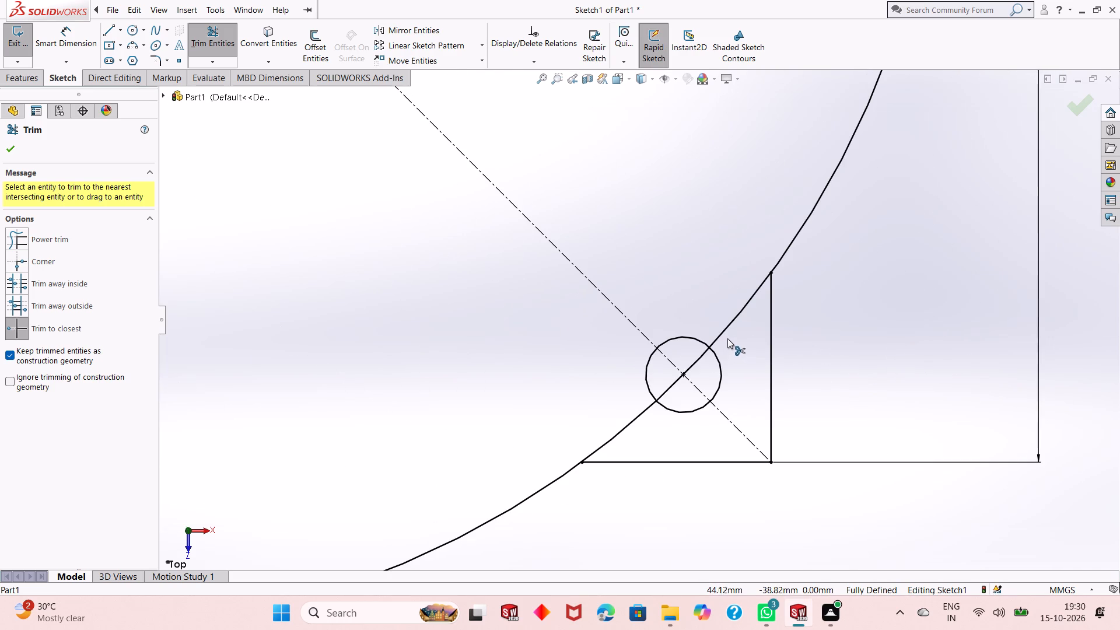
pyautogui.click(724, 335)
pyautogui.click(693, 360)
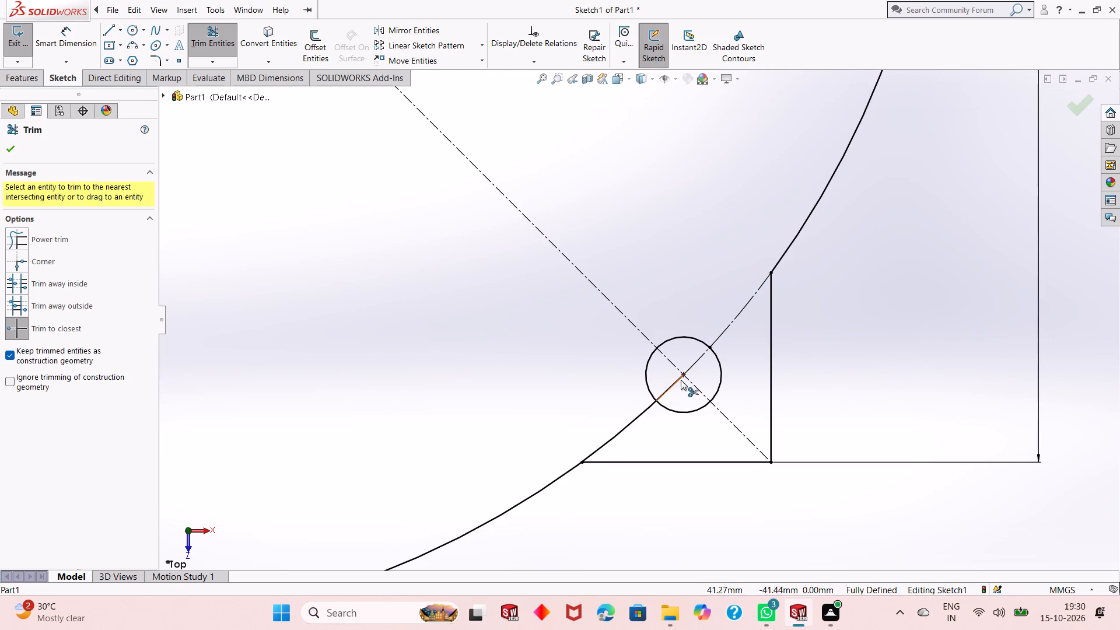
pyautogui.click(669, 387)
pyautogui.click(621, 436)
pyautogui.scroll(-4, 631, 454)
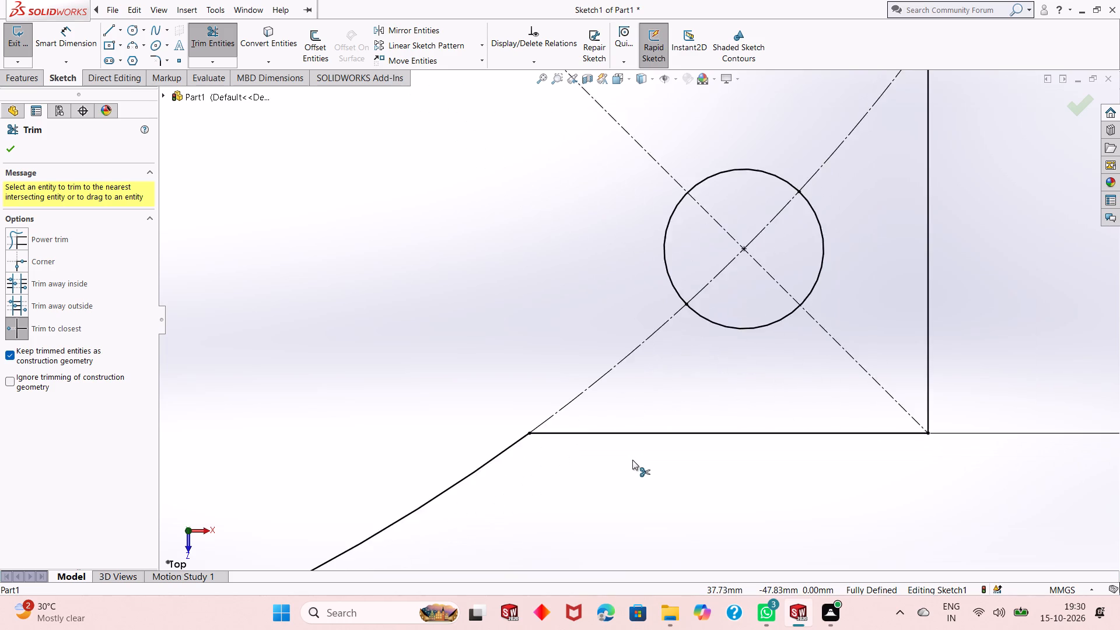
# Trim the large circle's arc segments within the square's upper-right corner, keeping them as construction geometry, and finish trimming.
pyautogui.scroll(15, 633, 460)
pyautogui.scroll(-7, 601, 135)
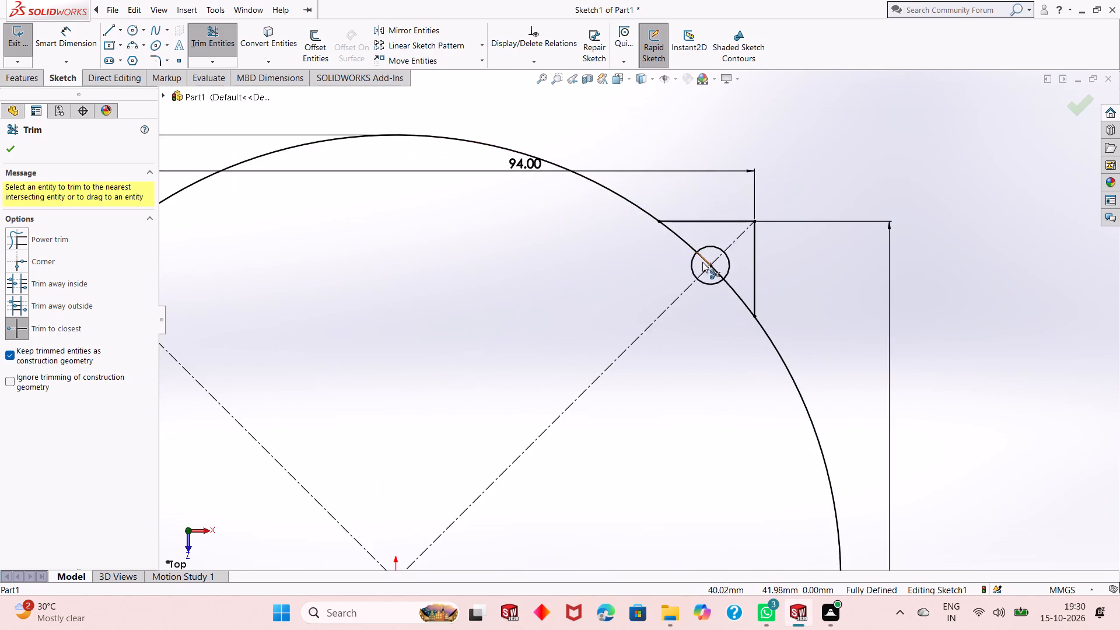
pyautogui.scroll(-2, 702, 262)
pyautogui.click(717, 279)
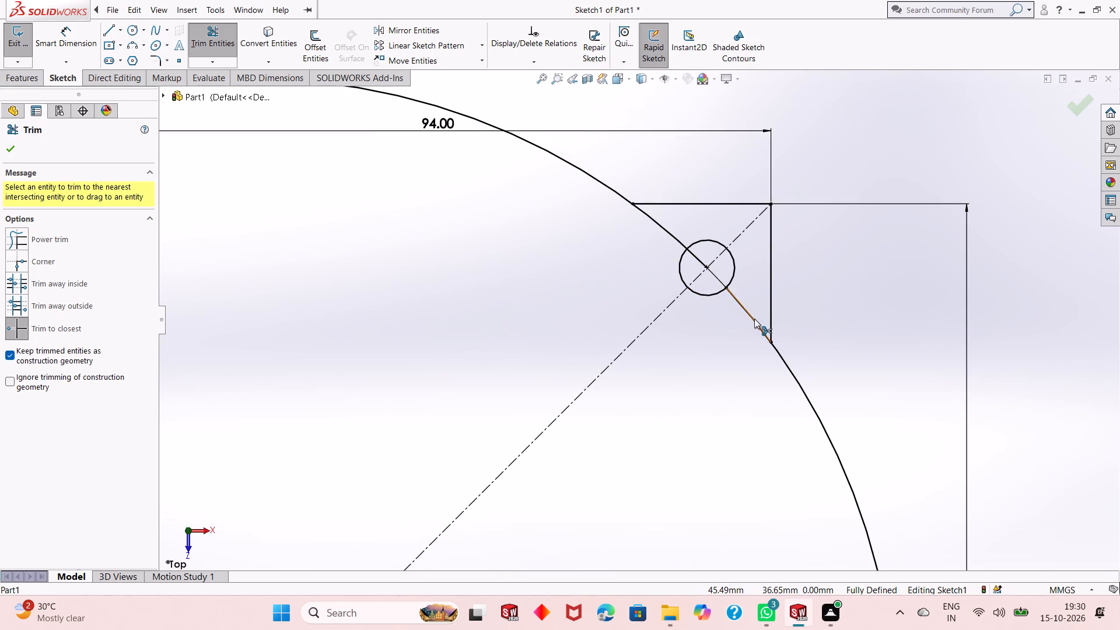
pyautogui.click(754, 318)
pyautogui.click(676, 237)
pyautogui.scroll(2, 706, 290)
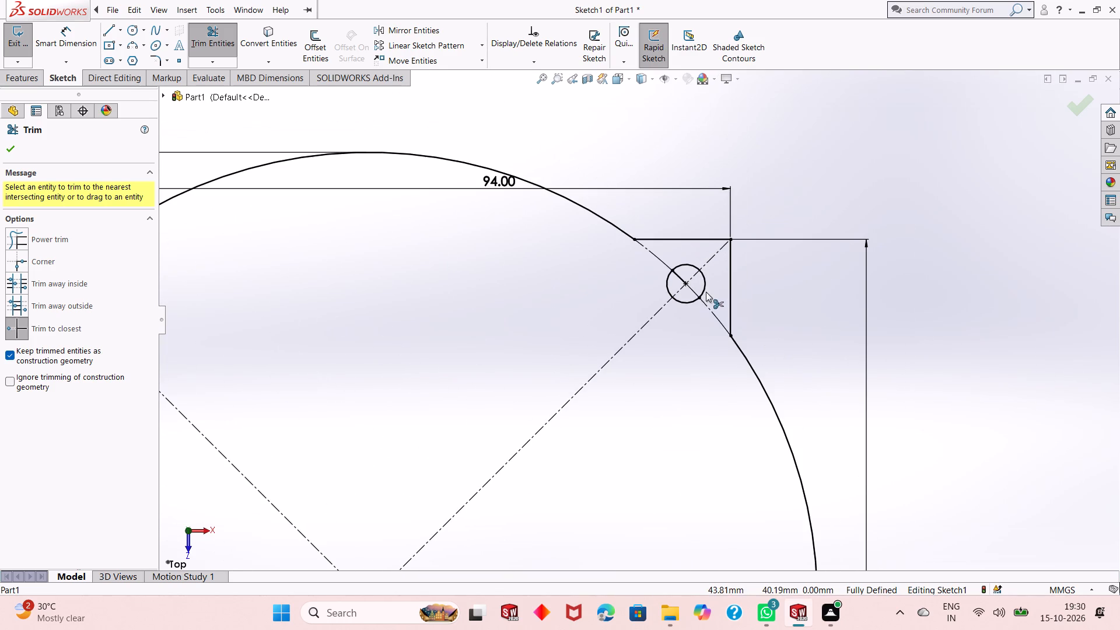
pyautogui.click(678, 278)
pyautogui.scroll(3, 706, 309)
pyautogui.scroll(-3, 674, 295)
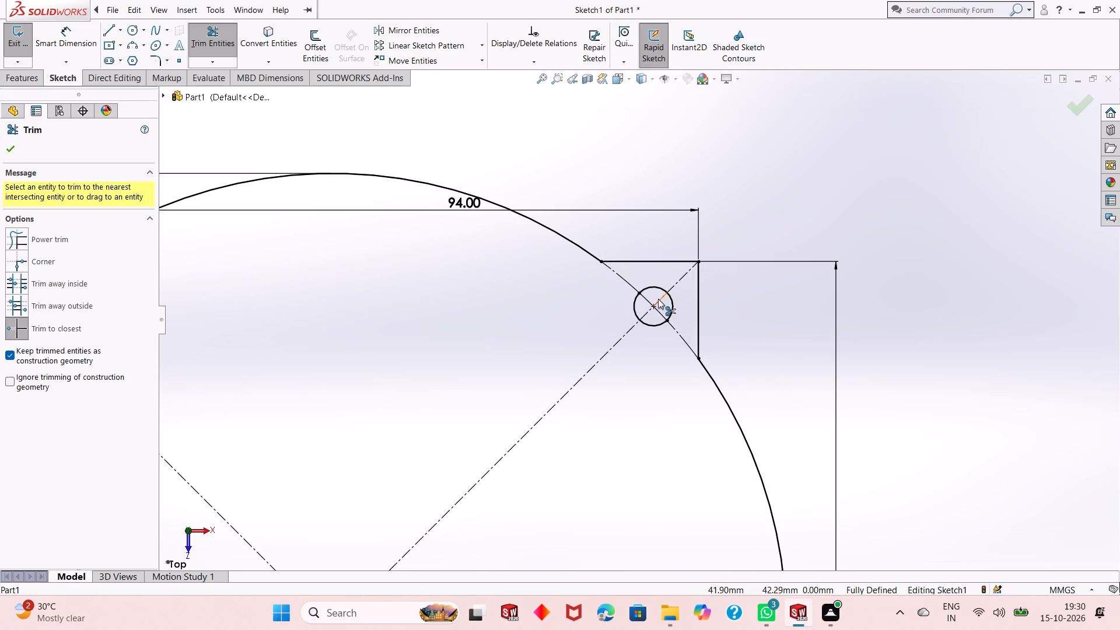
pyautogui.scroll(8, 681, 366)
pyautogui.scroll(-3, 647, 474)
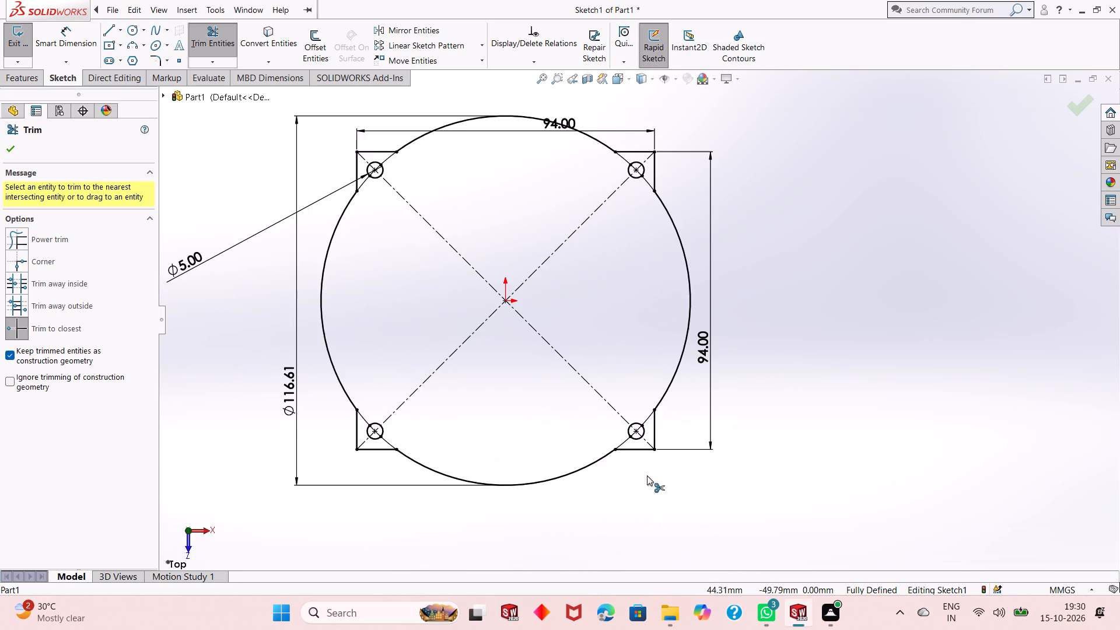
pyautogui.rightClick(756, 242)
pyautogui.click(799, 281)
pyautogui.scroll(1, 798, 334)
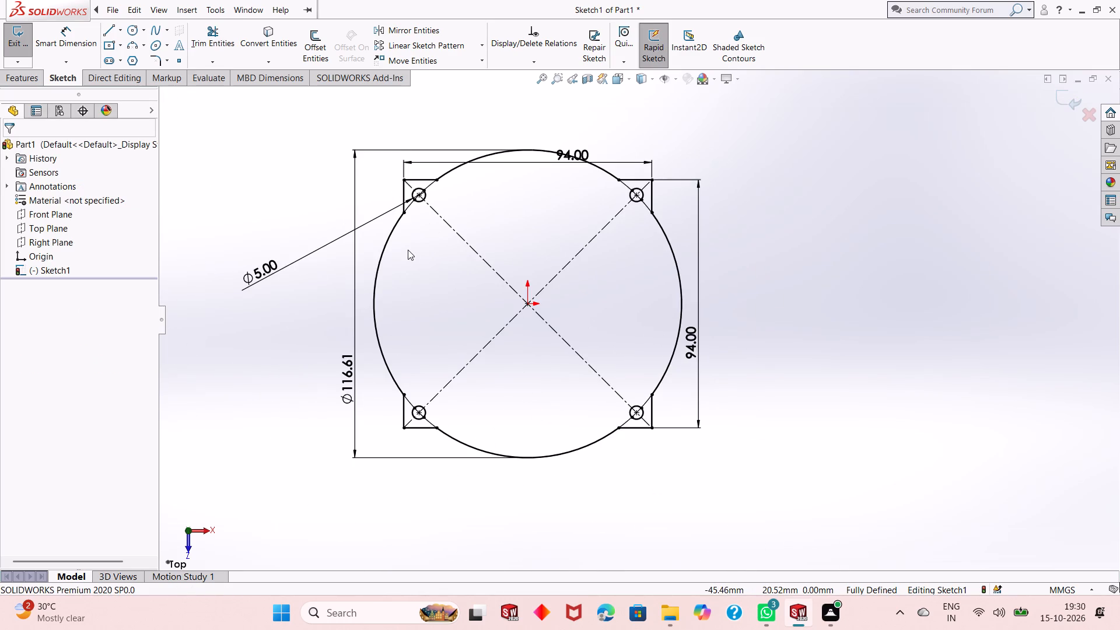
pyautogui.scroll(-1, 408, 250)
pyautogui.scroll(1, 626, 357)
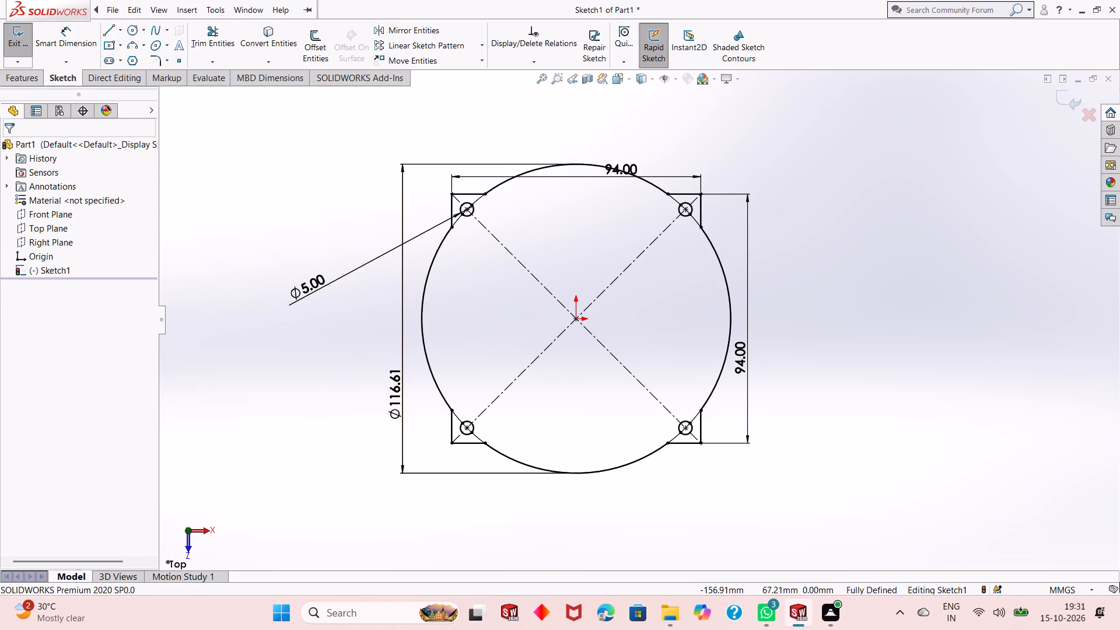
# Extrude the sketch profile as a blind boss 26 mm deep, in the reversed direction below the sketch plane.
pyautogui.click(30, 76)
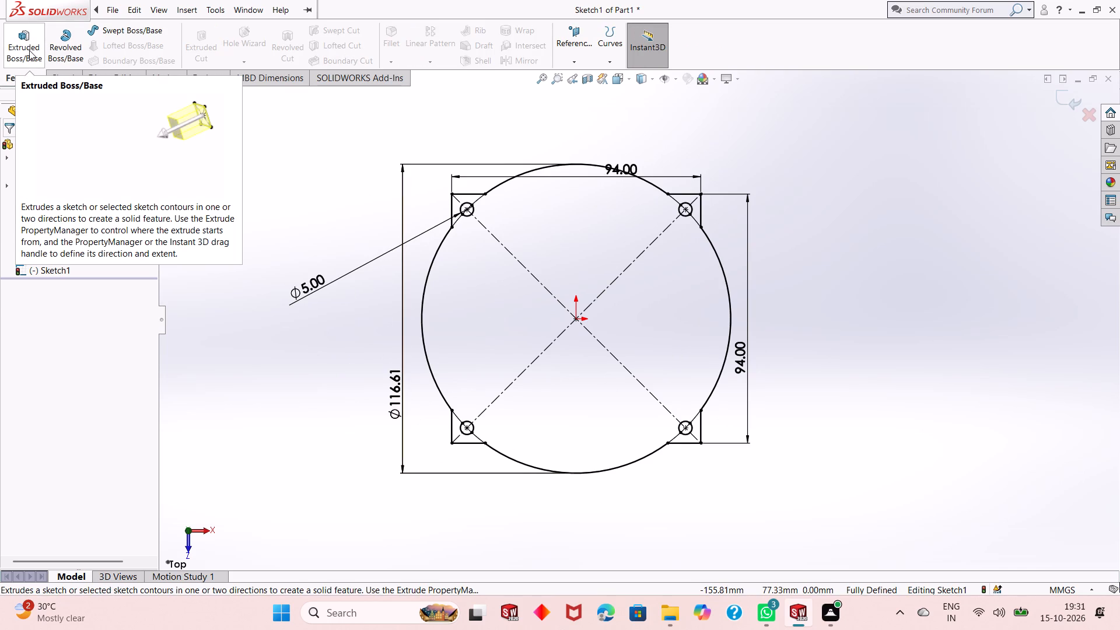
pyautogui.click(29, 50)
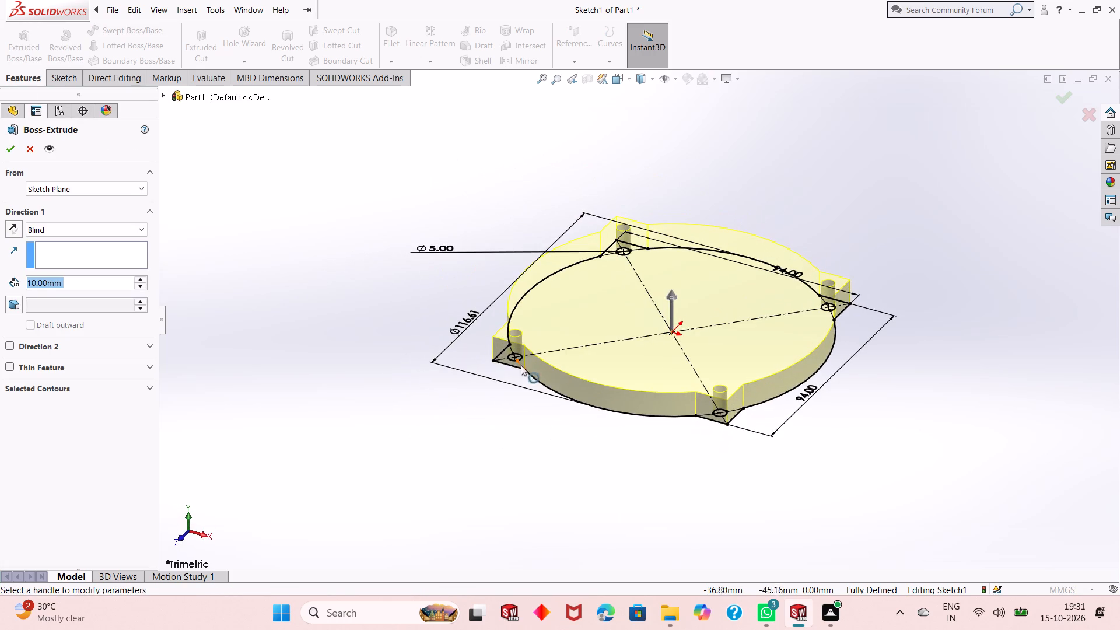
pyautogui.moveTo(534, 369); pyautogui.dragTo(544, 267, button='middle')
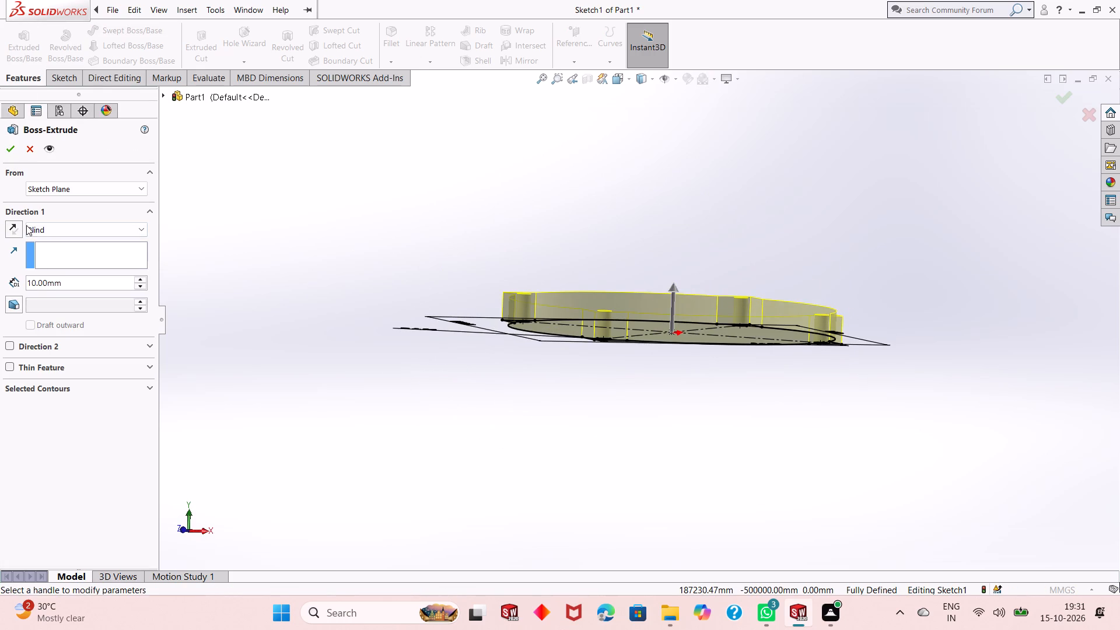
pyautogui.click(16, 229)
pyautogui.moveTo(299, 258); pyautogui.dragTo(300, 367, button='middle')
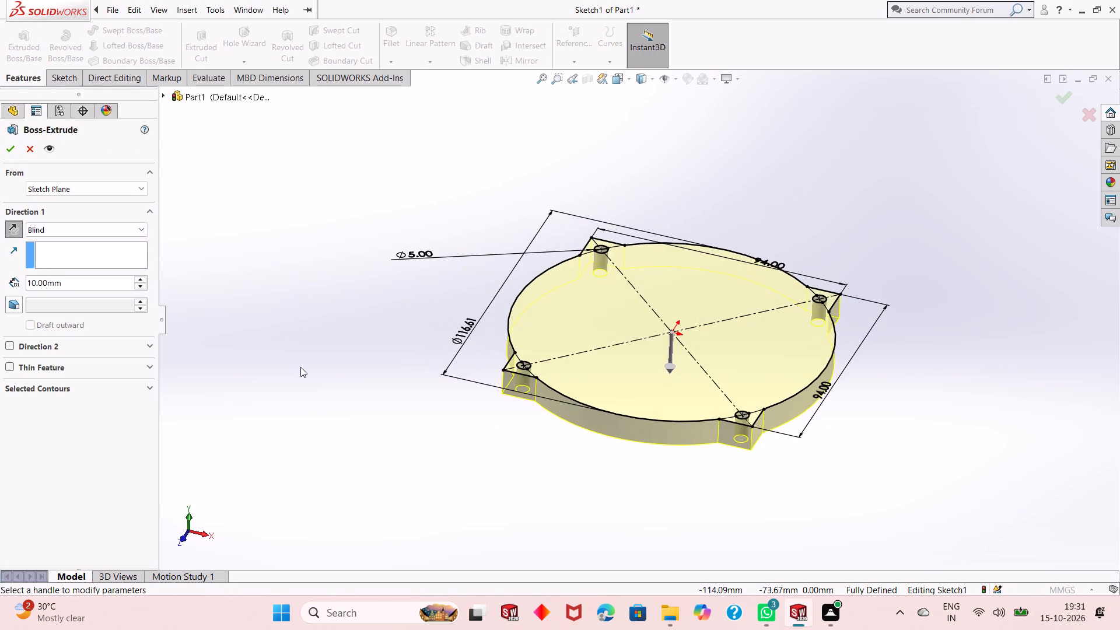
pyautogui.doubleClick(77, 279)
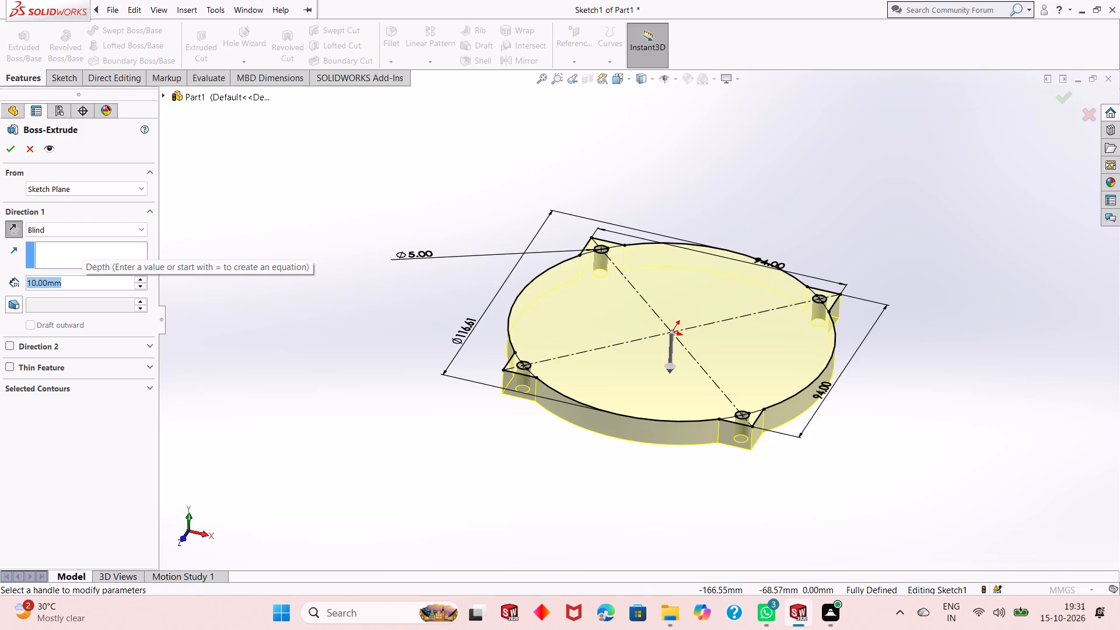
pyautogui.write('26')
pyautogui.press('Return')
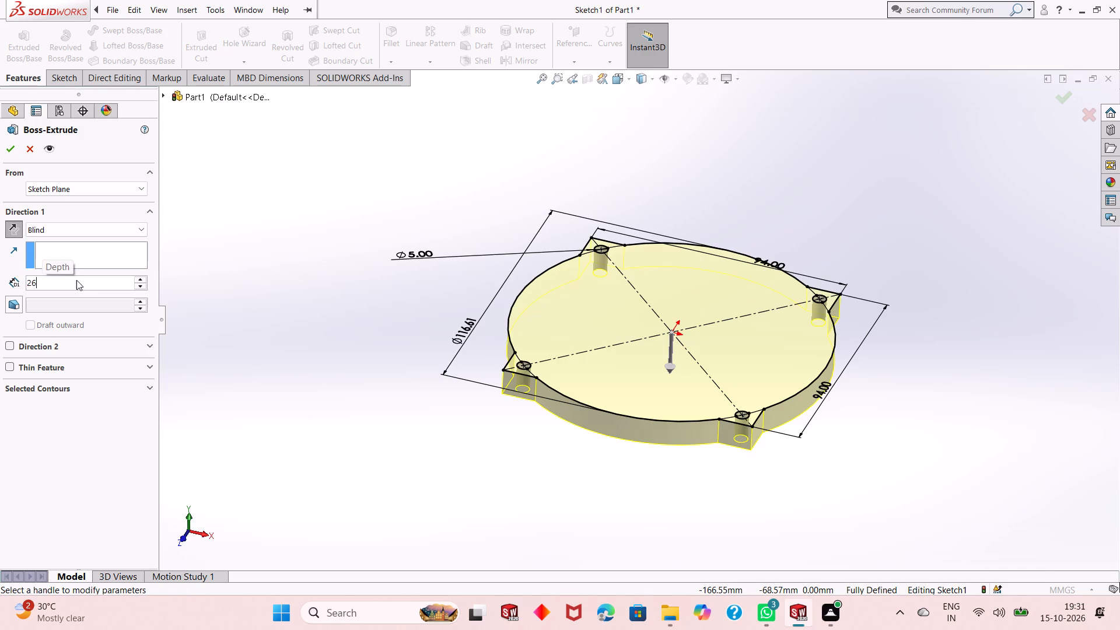
pyautogui.click(6, 150)
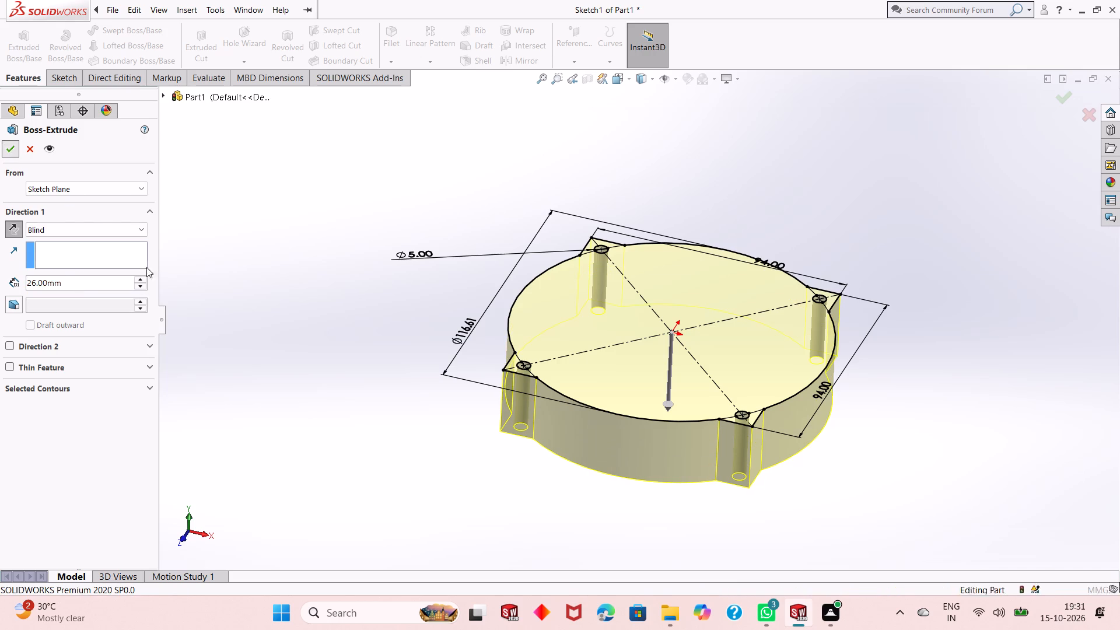
pyautogui.click(414, 349)
# Examine the extruded body from above, the sides and underneath.
pyautogui.moveTo(572, 388); pyautogui.dragTo(545, 475, button='middle')
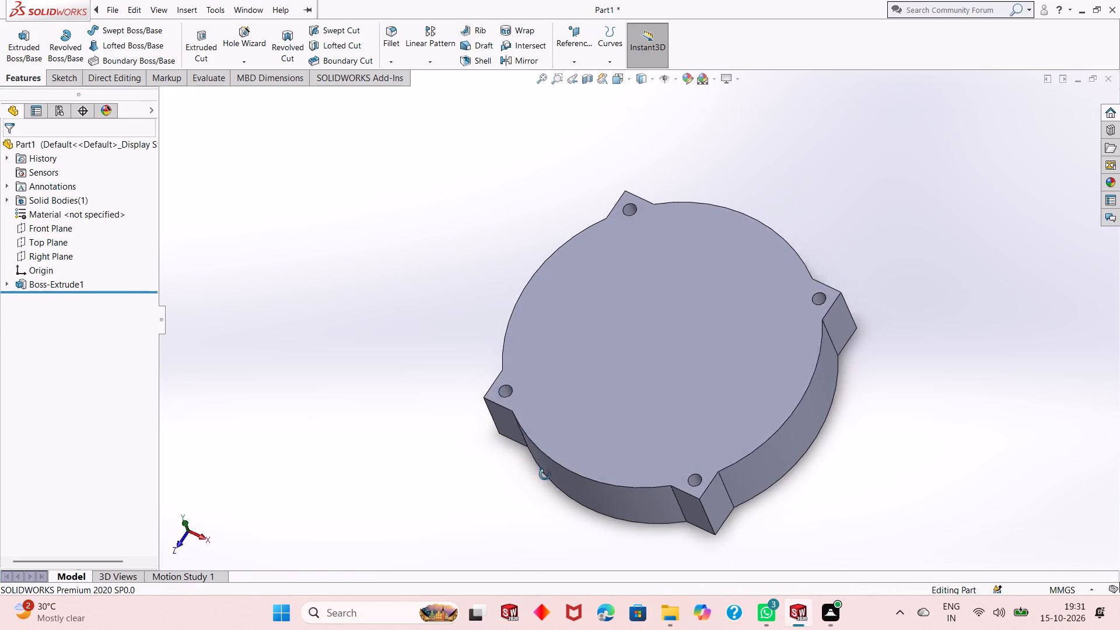
pyautogui.moveTo(545, 475); pyautogui.dragTo(595, 359, button='middle')
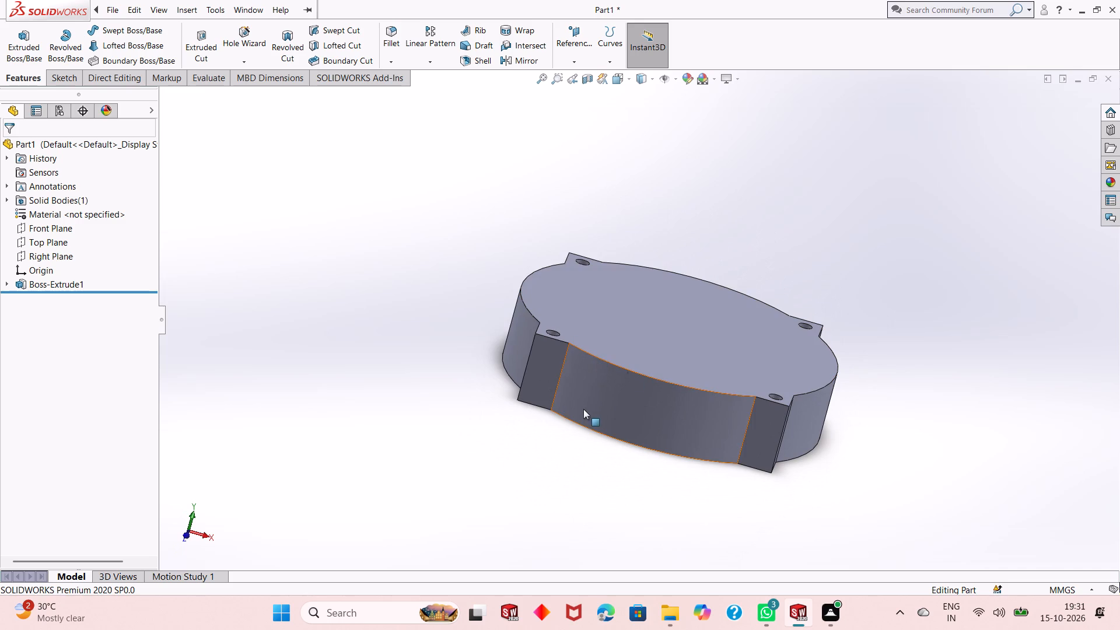
pyautogui.moveTo(647, 320); pyautogui.dragTo(633, 349, button='middle')
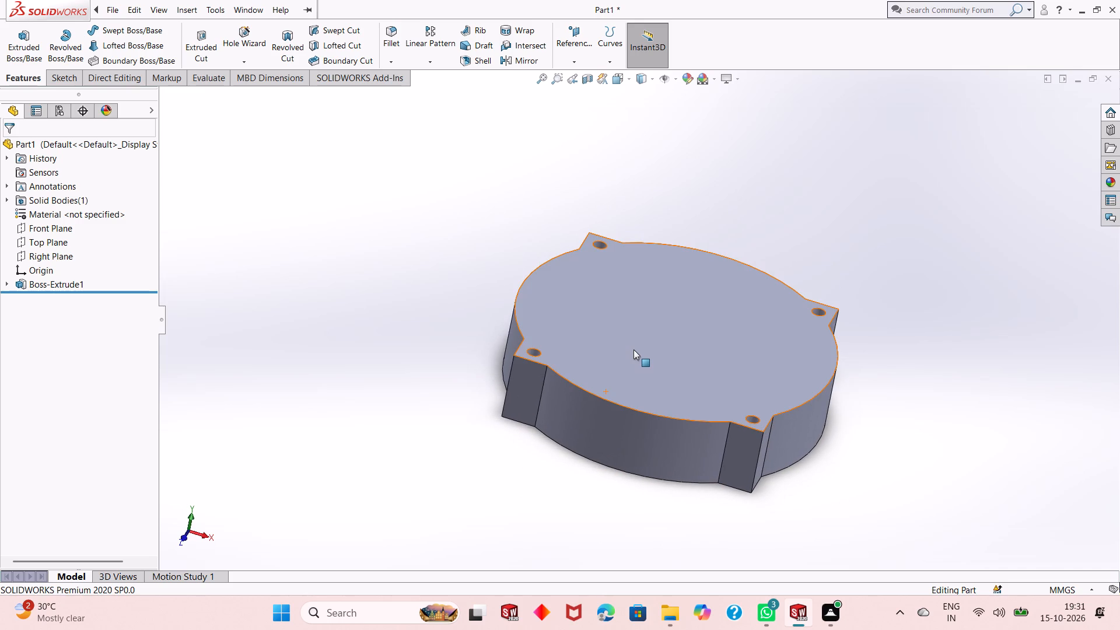
pyautogui.moveTo(606, 407); pyautogui.dragTo(614, 321, button='middle')
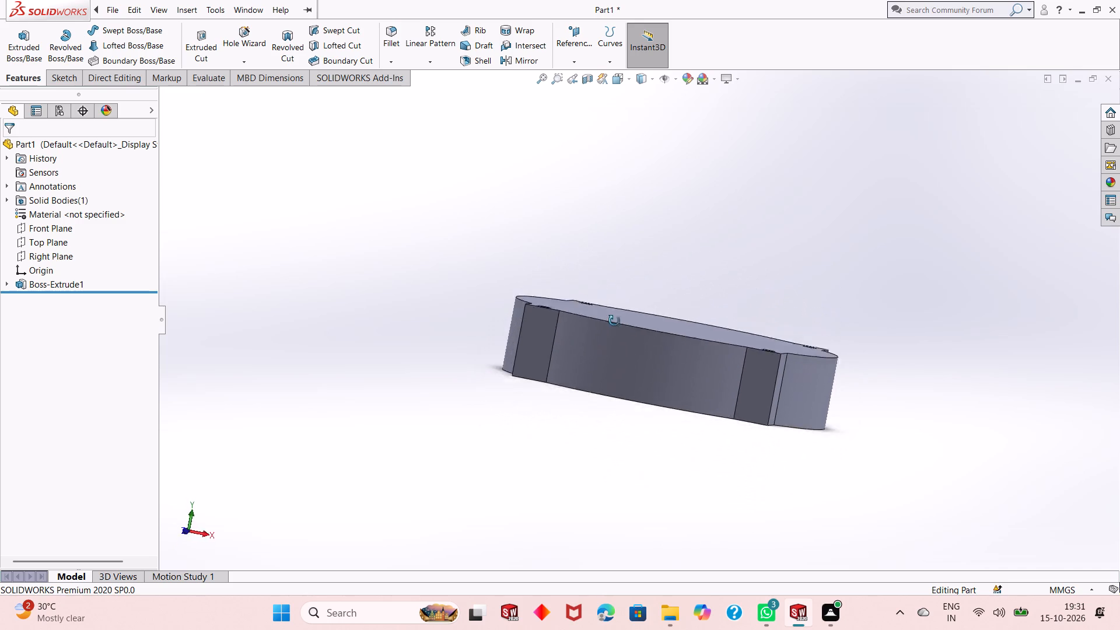
pyautogui.moveTo(614, 321); pyautogui.dragTo(656, 208, button='middle')
pyautogui.moveTo(619, 326); pyautogui.dragTo(610, 262, button='middle')
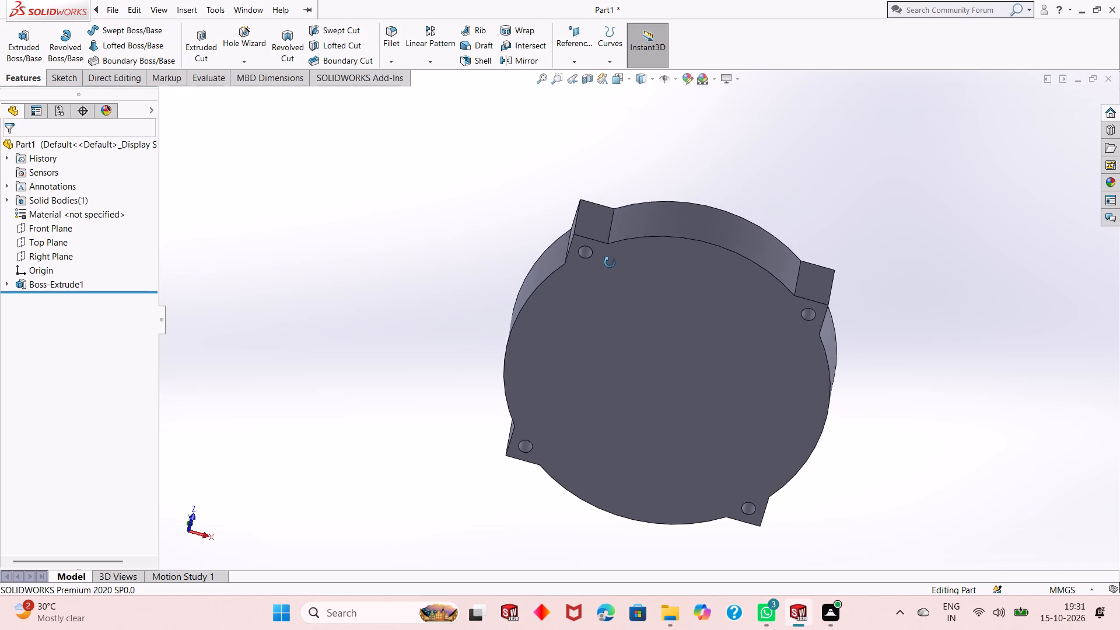
pyautogui.moveTo(610, 262); pyautogui.dragTo(521, 508, button='middle')
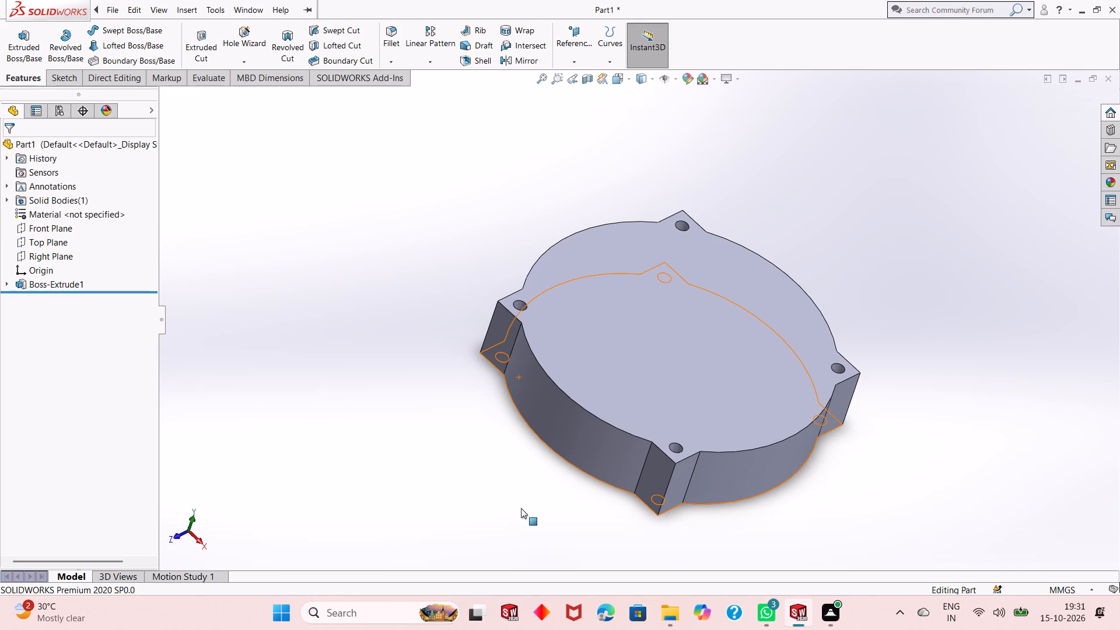
# Shell the body with a 2.4 mm wall thickness, removing its bottom face.
pyautogui.moveTo(521, 508); pyautogui.dragTo(582, 380, button='middle')
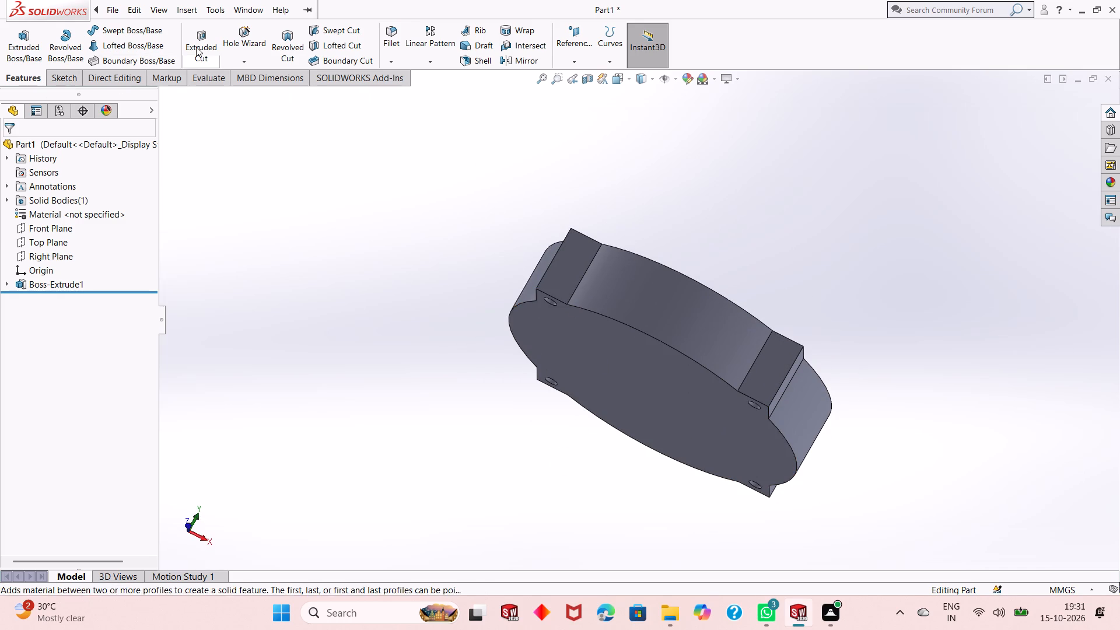
pyautogui.click(470, 58)
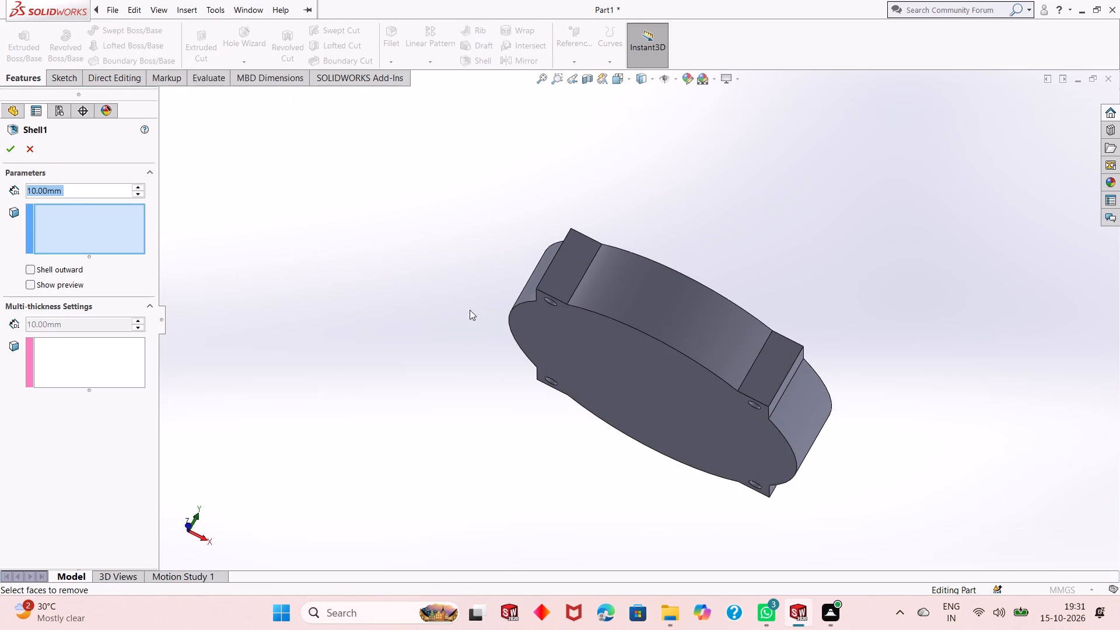
pyautogui.click(591, 365)
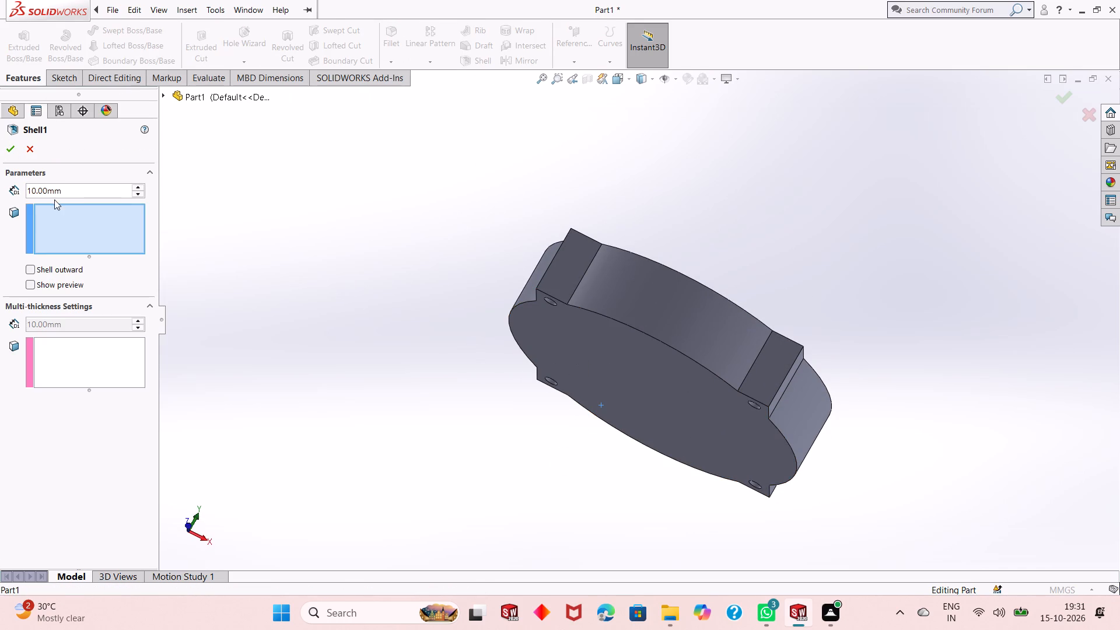
pyautogui.doubleClick(70, 189)
pyautogui.write('2.4')
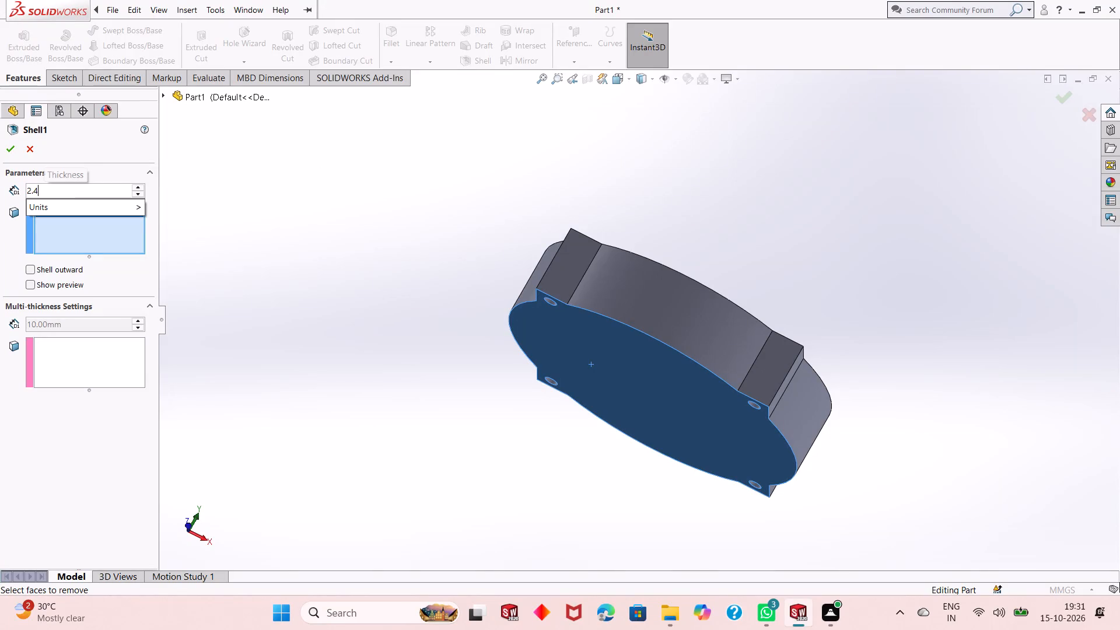
pyautogui.press('Return')
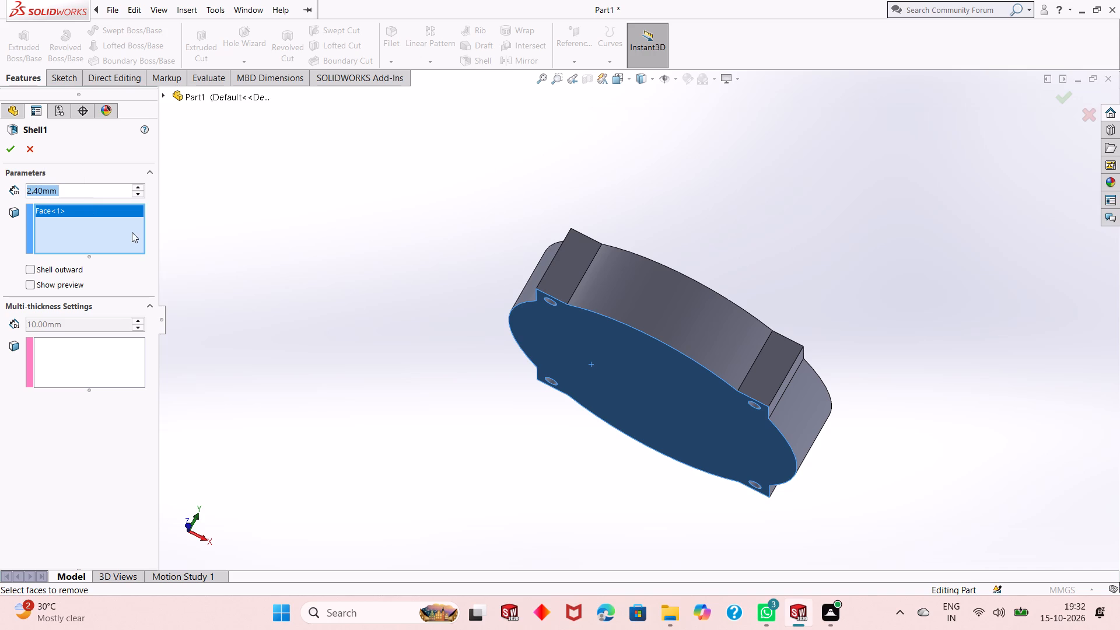
pyautogui.click(16, 151)
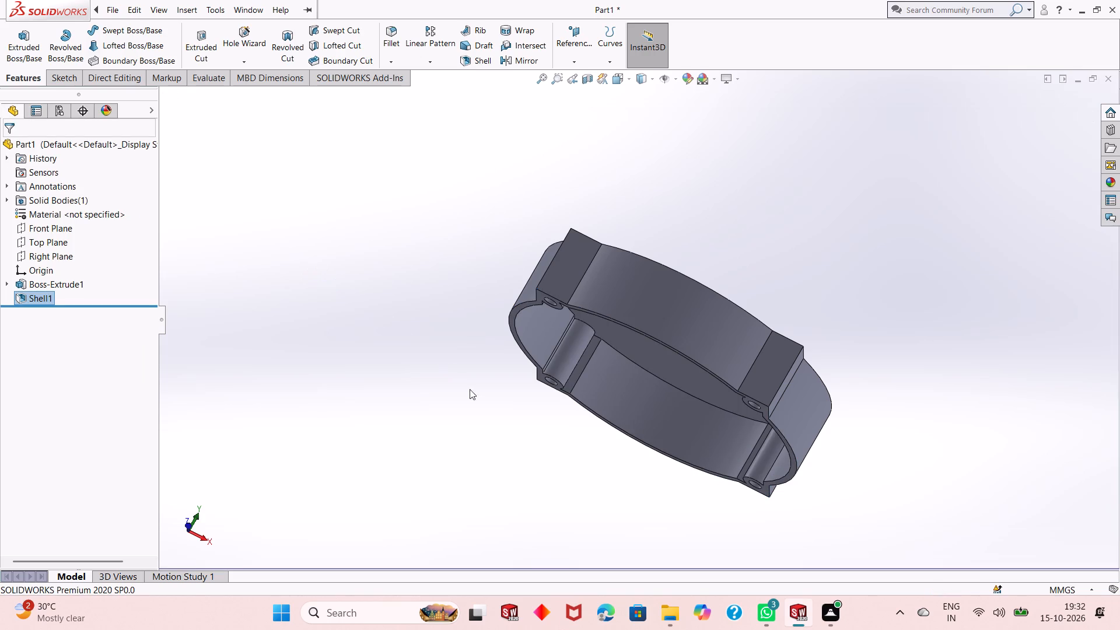
pyautogui.click(478, 398)
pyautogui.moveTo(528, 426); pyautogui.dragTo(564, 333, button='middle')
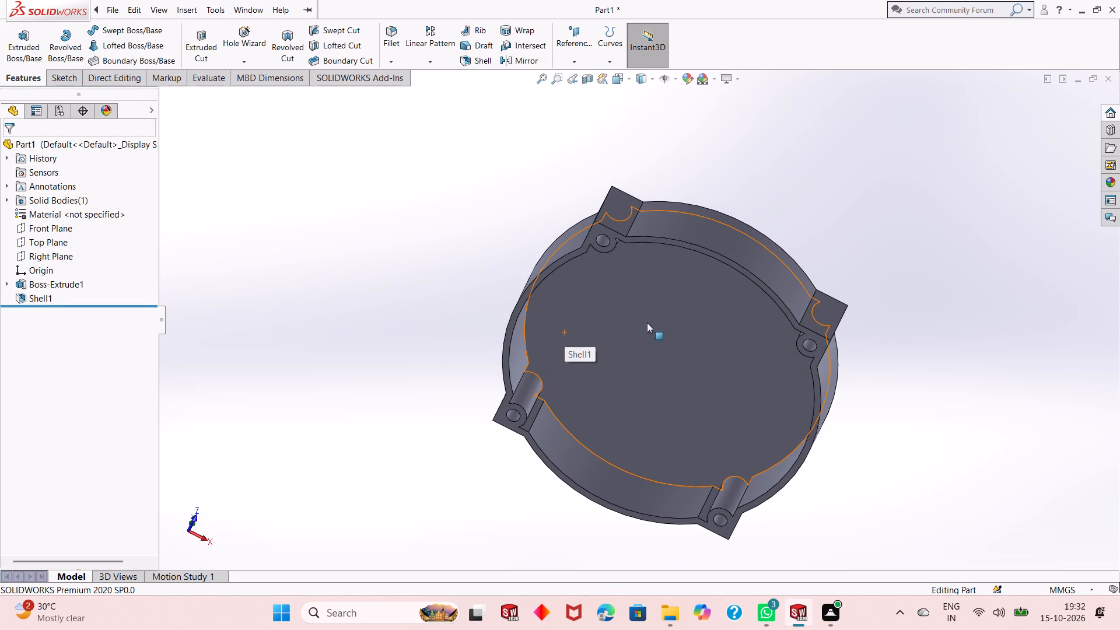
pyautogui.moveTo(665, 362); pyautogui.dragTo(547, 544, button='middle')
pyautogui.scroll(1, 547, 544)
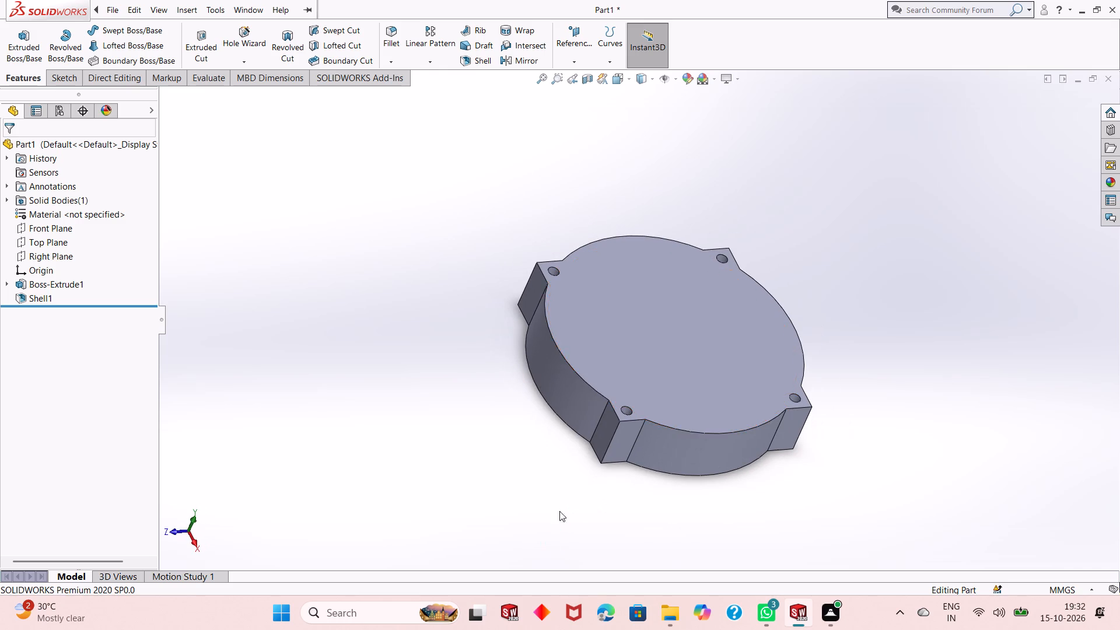
# Start a new sketch on the flat rim face around the shelled body's open underside.
pyautogui.scroll(-3, 618, 356)
pyautogui.moveTo(504, 478); pyautogui.dragTo(614, 367, button='middle')
pyautogui.moveTo(680, 444); pyautogui.dragTo(684, 401, button='middle')
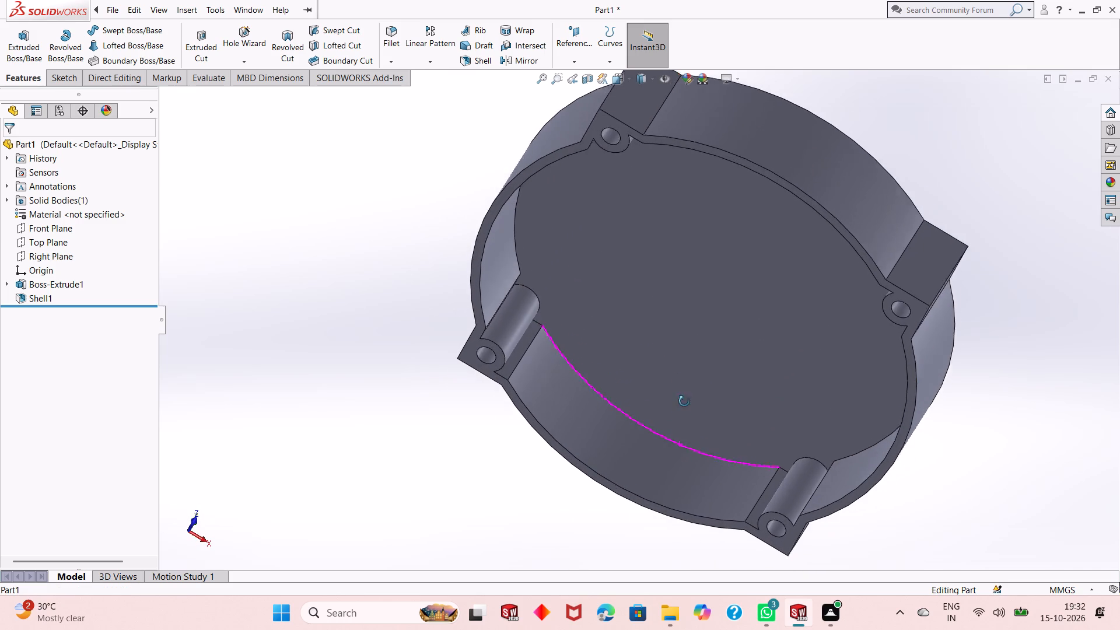
pyautogui.moveTo(684, 401); pyautogui.dragTo(685, 388, button='middle')
pyautogui.scroll(-3, 499, 279)
pyautogui.moveTo(561, 345); pyautogui.dragTo(583, 311, button='middle')
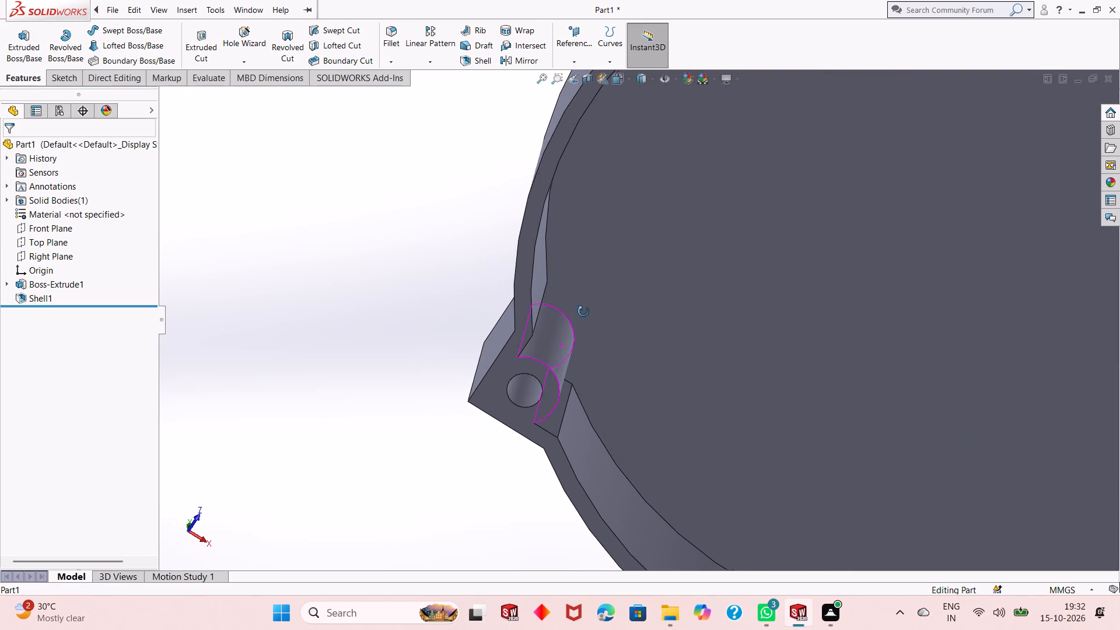
pyautogui.moveTo(583, 311); pyautogui.dragTo(583, 305, button='middle')
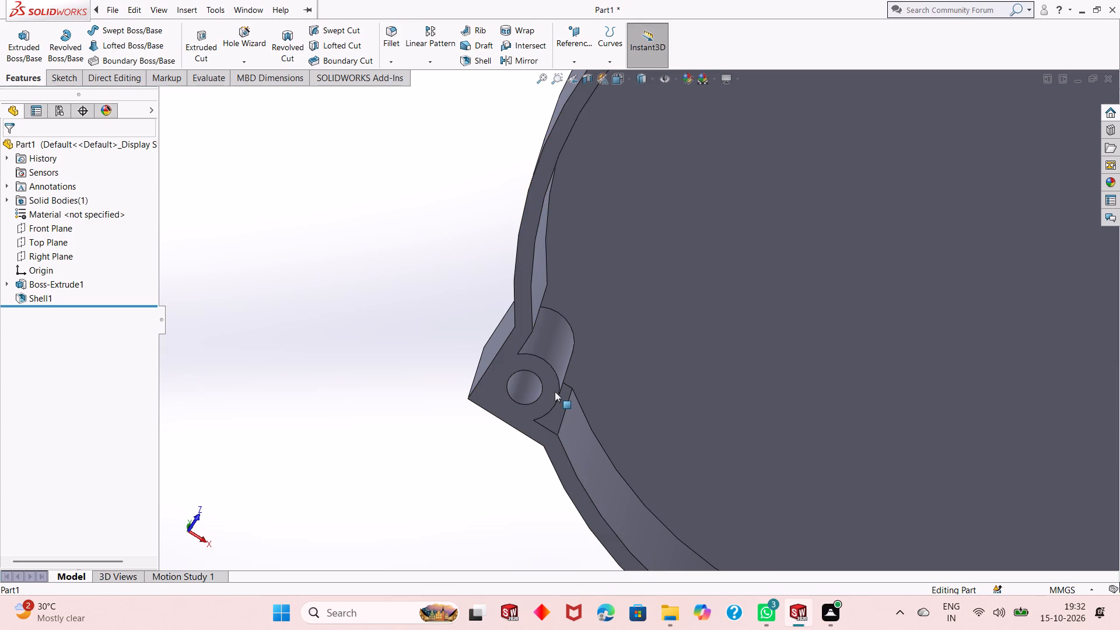
pyautogui.click(554, 391)
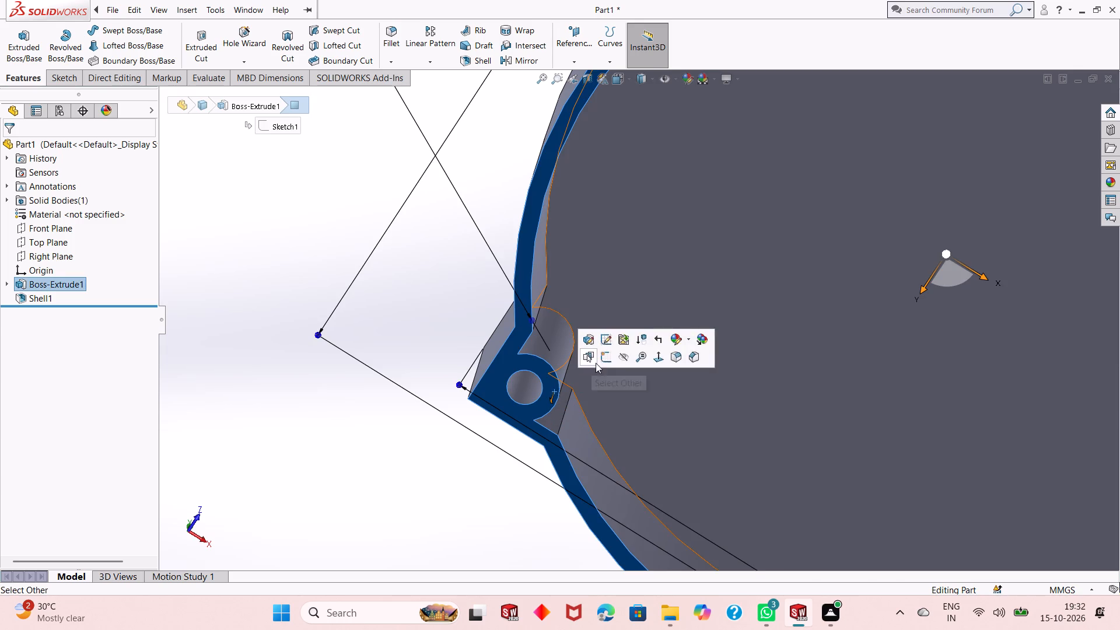
pyautogui.click(605, 358)
pyautogui.scroll(1, 570, 396)
pyautogui.click(507, 397)
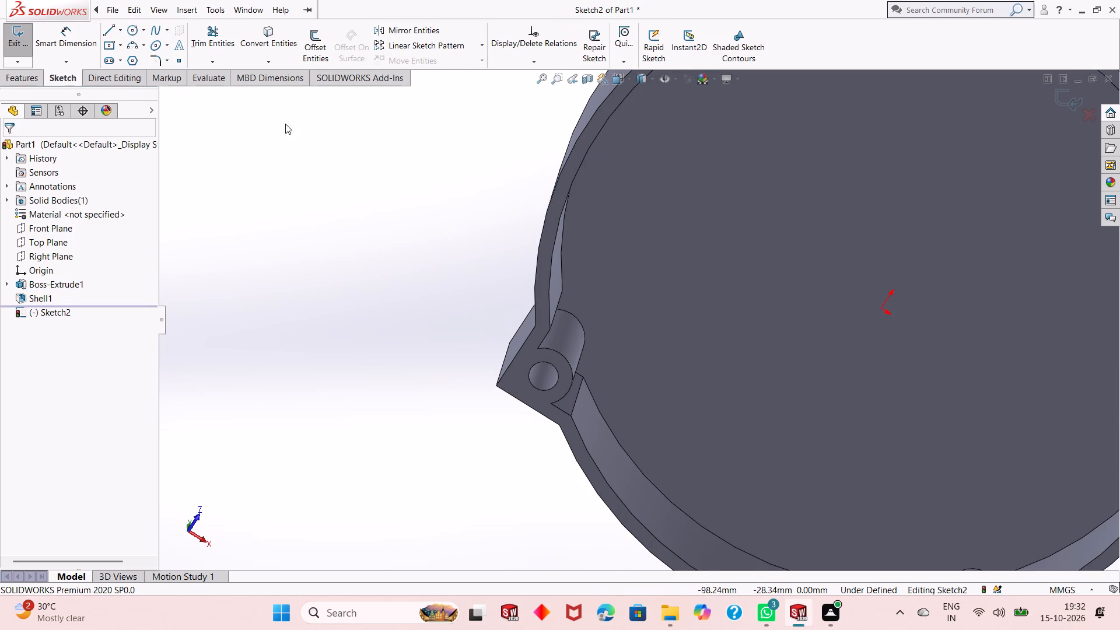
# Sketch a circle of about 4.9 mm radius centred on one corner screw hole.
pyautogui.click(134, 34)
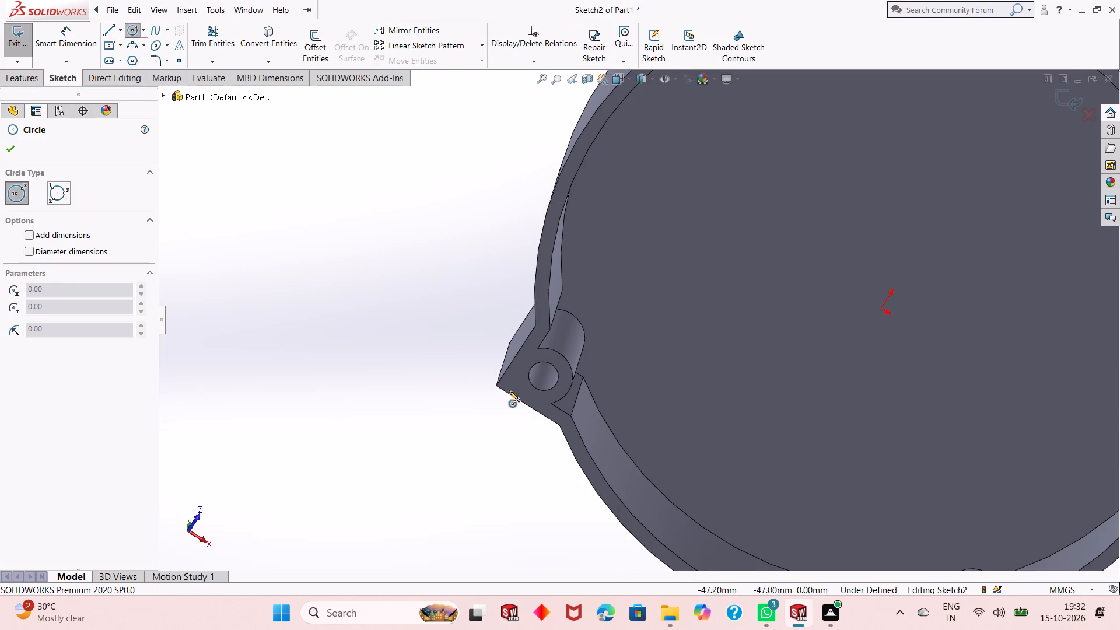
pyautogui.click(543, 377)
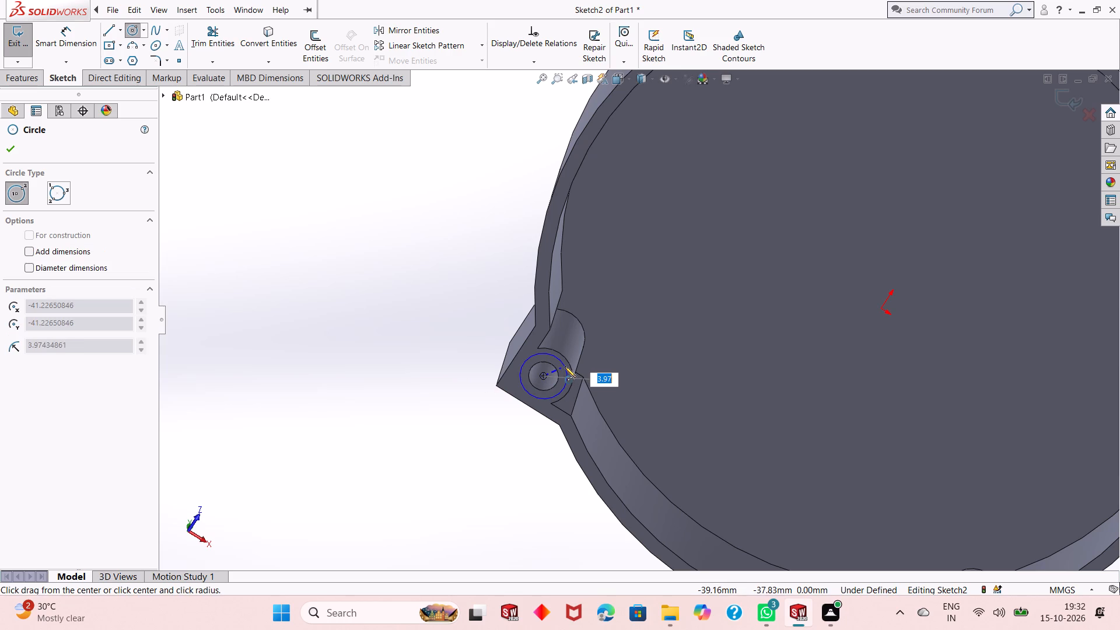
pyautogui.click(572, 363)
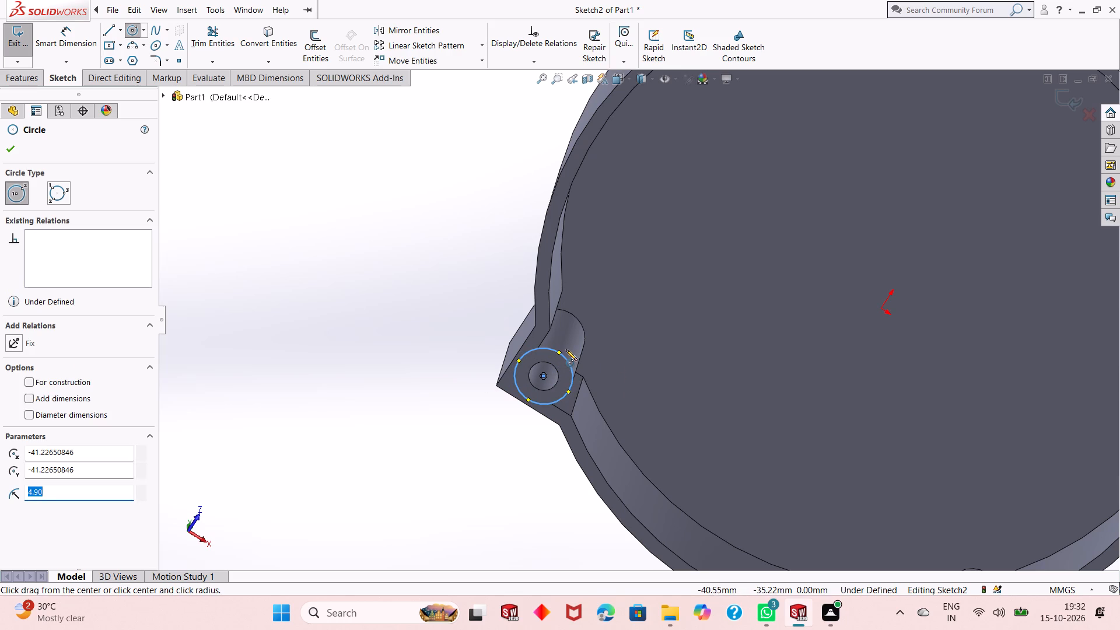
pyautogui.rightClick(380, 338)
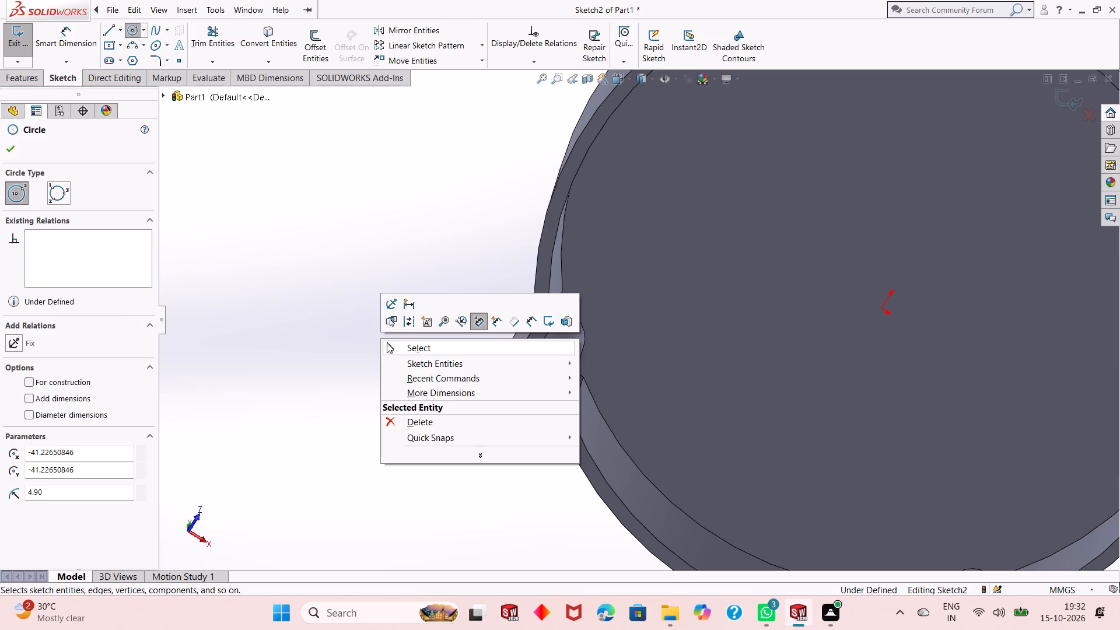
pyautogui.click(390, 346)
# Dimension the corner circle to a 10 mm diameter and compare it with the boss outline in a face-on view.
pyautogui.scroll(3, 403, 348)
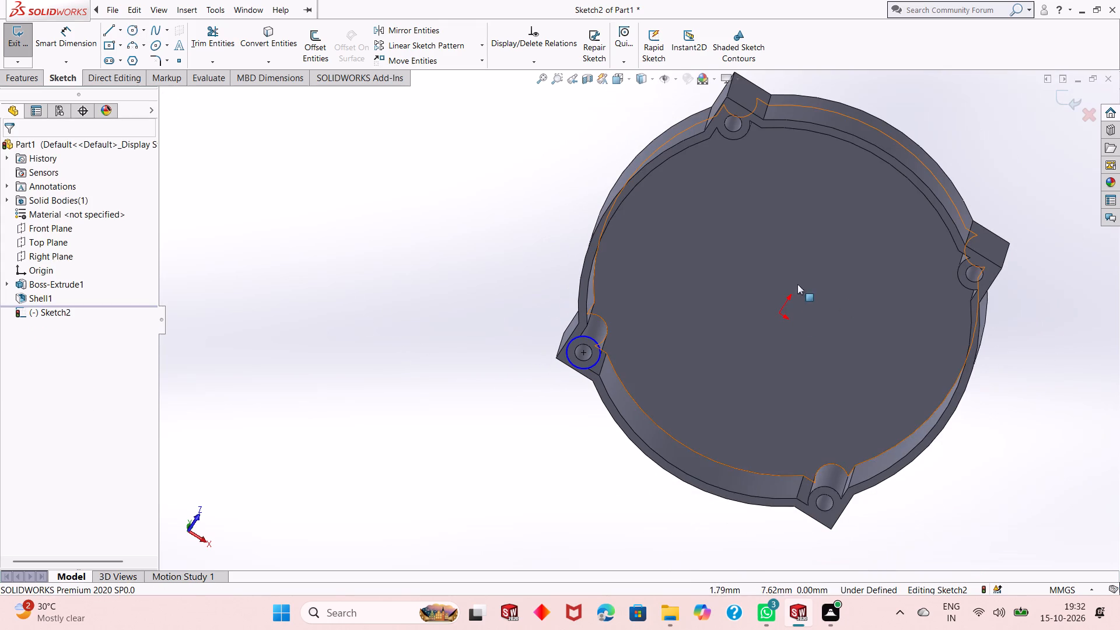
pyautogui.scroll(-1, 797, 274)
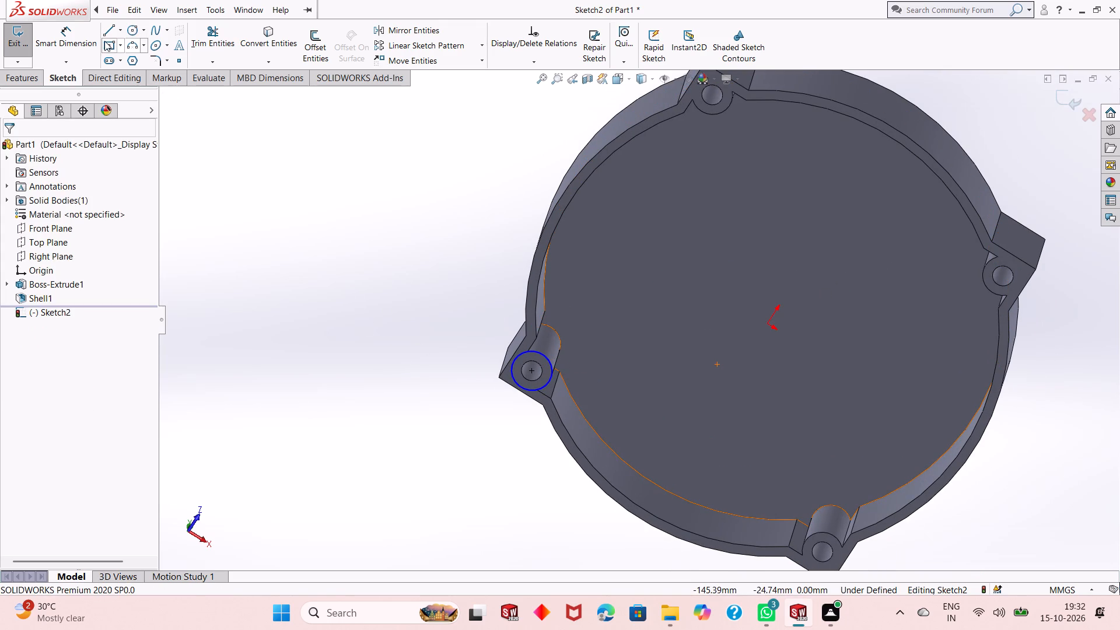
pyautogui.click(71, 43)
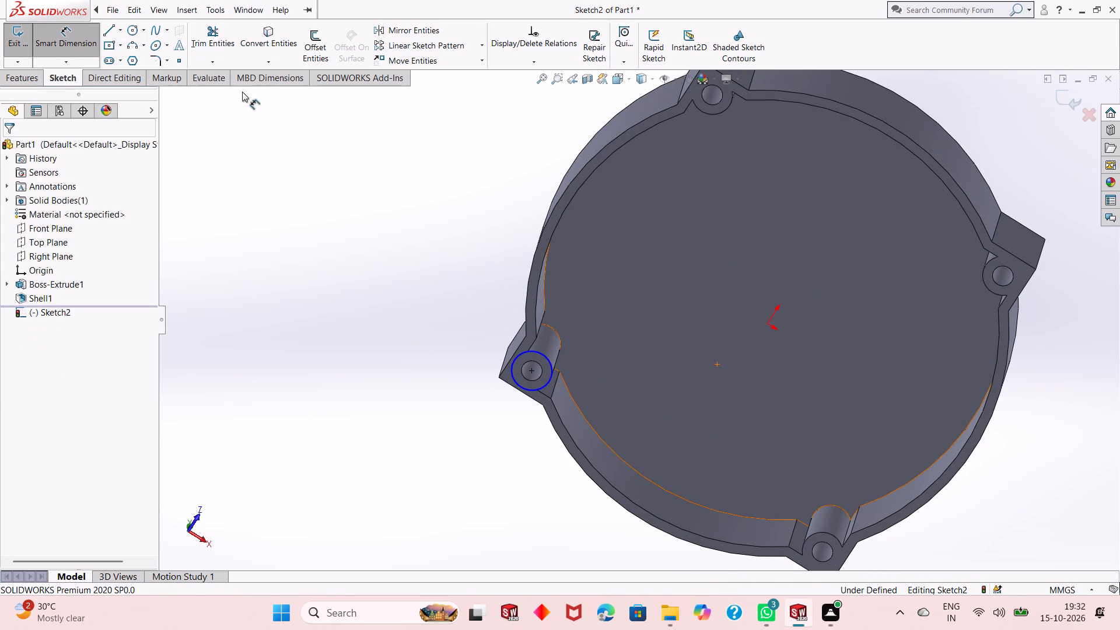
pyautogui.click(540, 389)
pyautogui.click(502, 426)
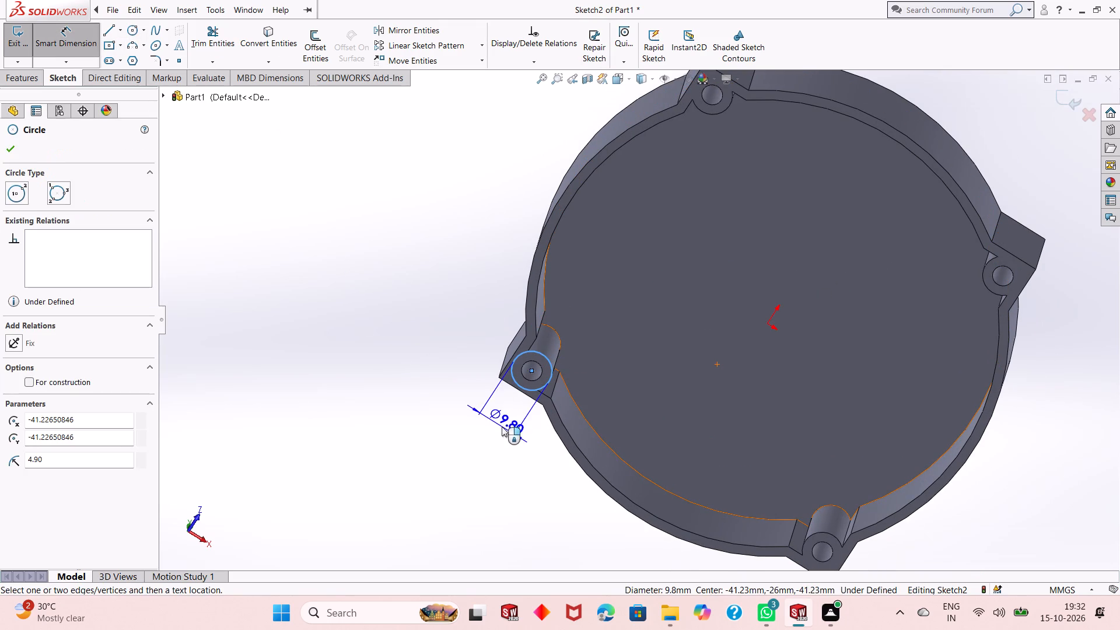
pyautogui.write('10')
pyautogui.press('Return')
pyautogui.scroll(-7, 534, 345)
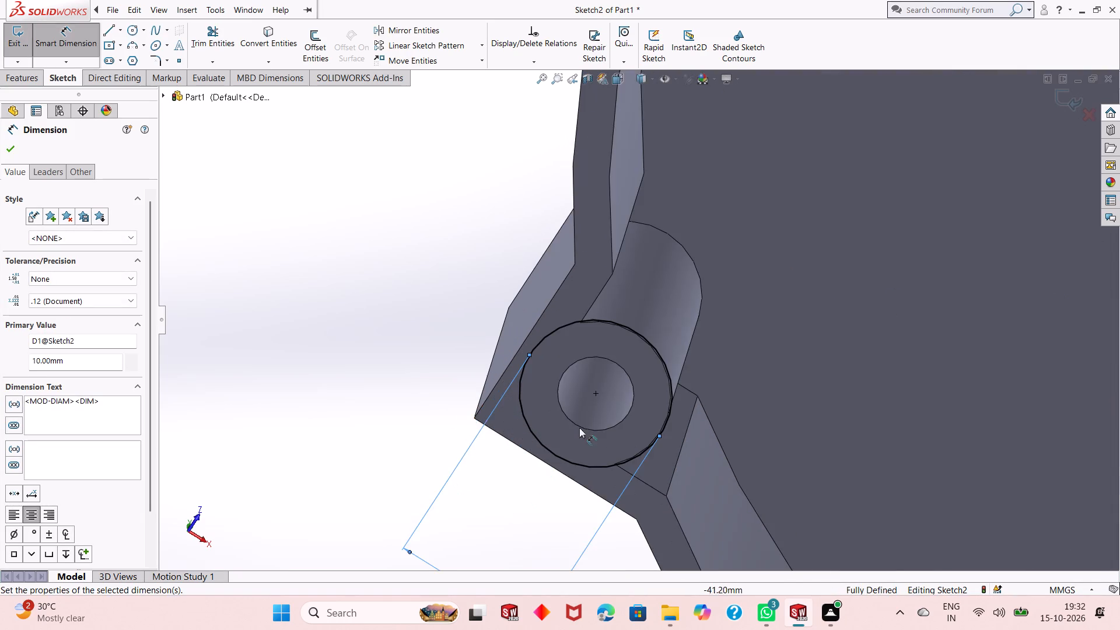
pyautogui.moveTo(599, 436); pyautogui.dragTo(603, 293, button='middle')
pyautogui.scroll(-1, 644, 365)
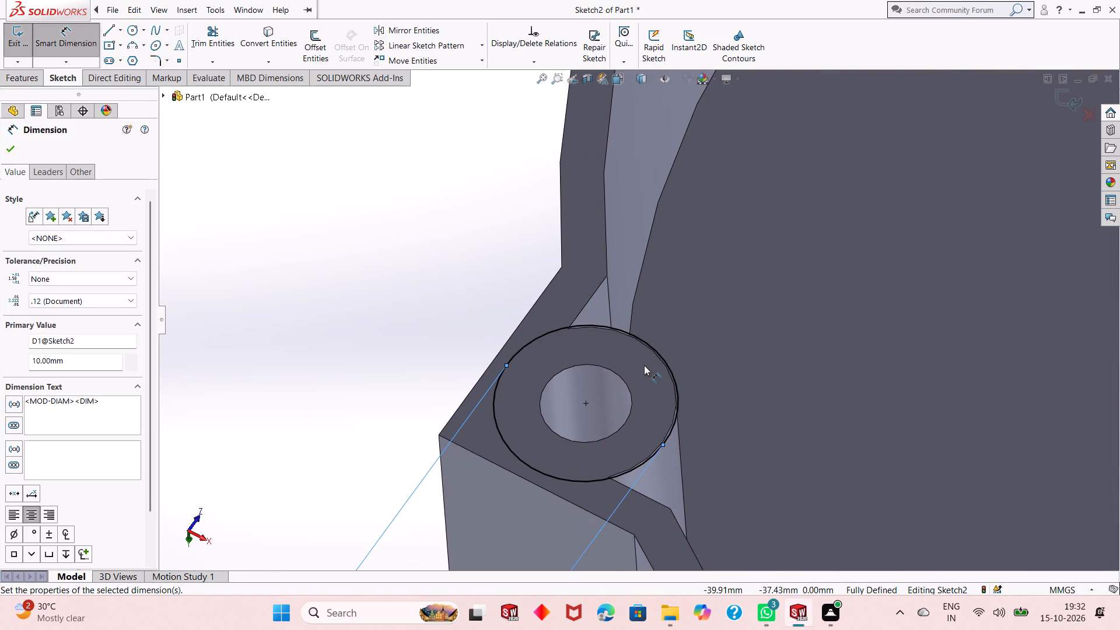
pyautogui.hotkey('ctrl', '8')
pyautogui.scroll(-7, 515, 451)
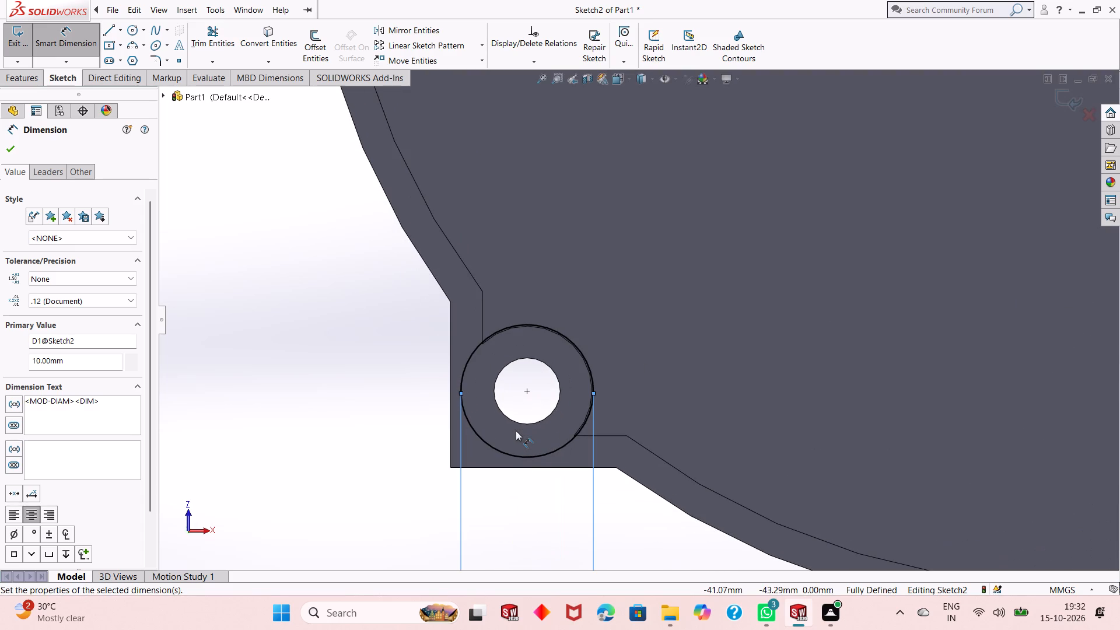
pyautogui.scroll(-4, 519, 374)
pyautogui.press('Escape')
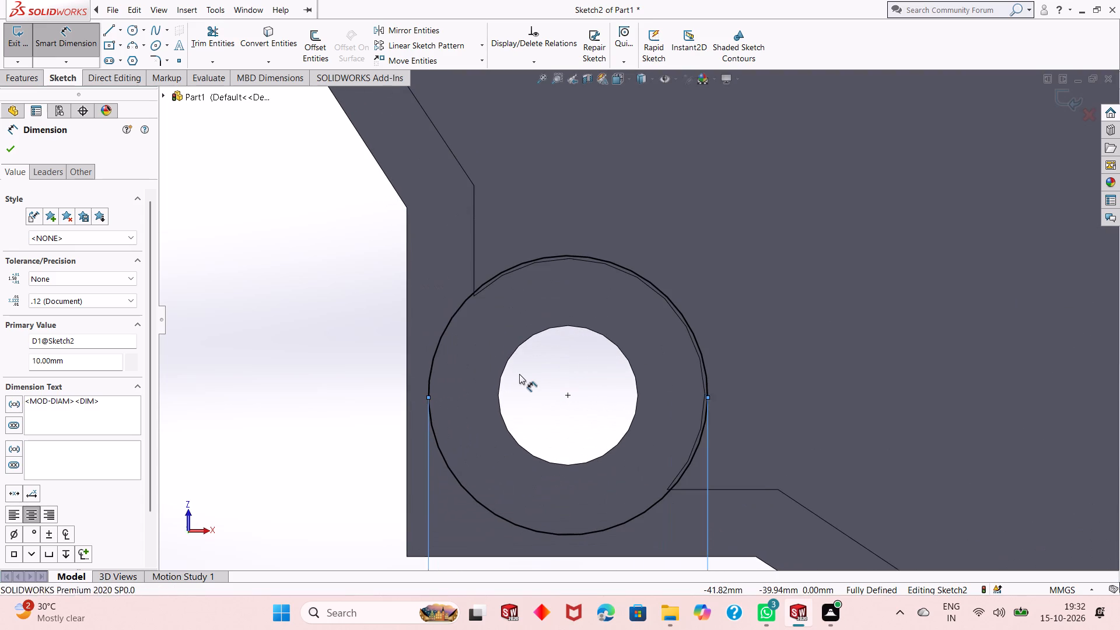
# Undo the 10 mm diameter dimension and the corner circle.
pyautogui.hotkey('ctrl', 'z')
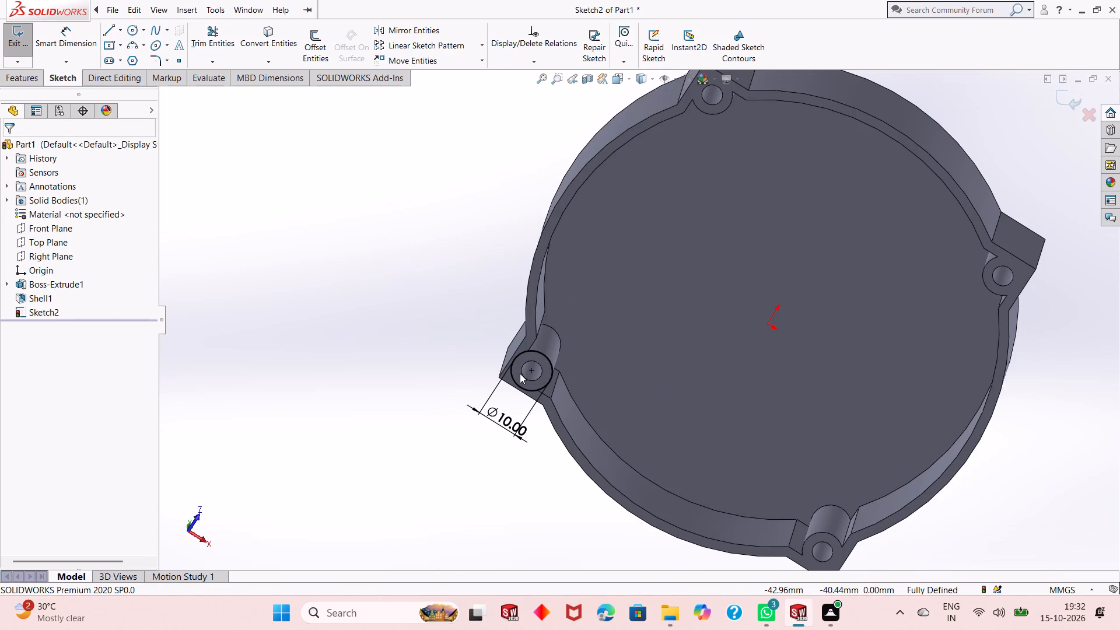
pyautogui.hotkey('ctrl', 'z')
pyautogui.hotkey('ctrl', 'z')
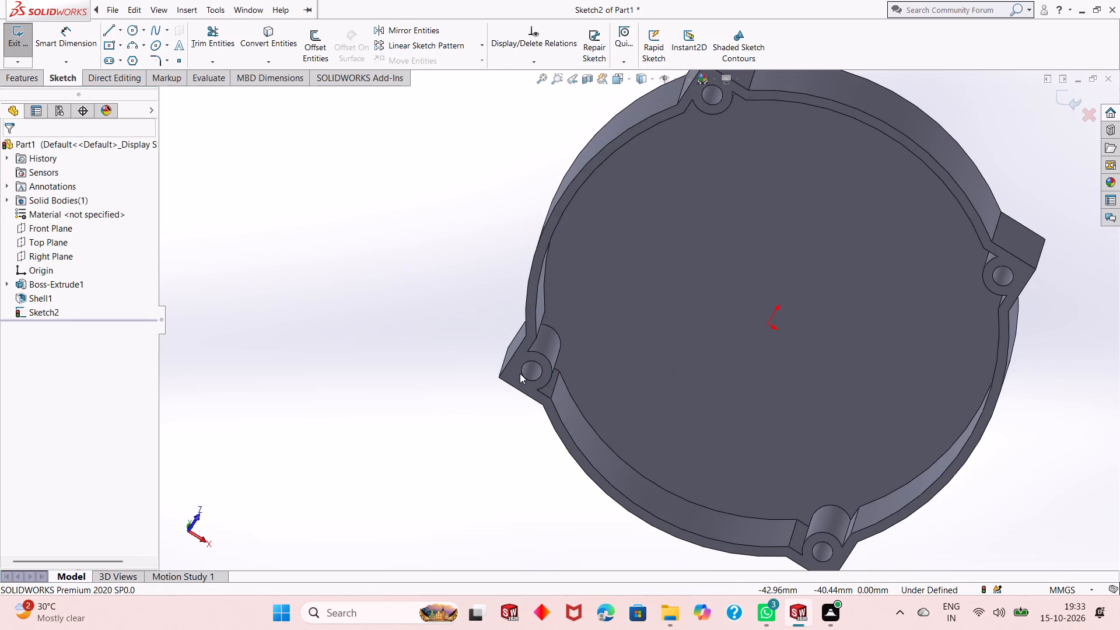
# Sketch a 4.90 mm radius circle concentric with the lower-left corner hole, reaching the boss's outer arc.
pyautogui.hotkey('ctrl', '8')
pyautogui.scroll(-5, 505, 481)
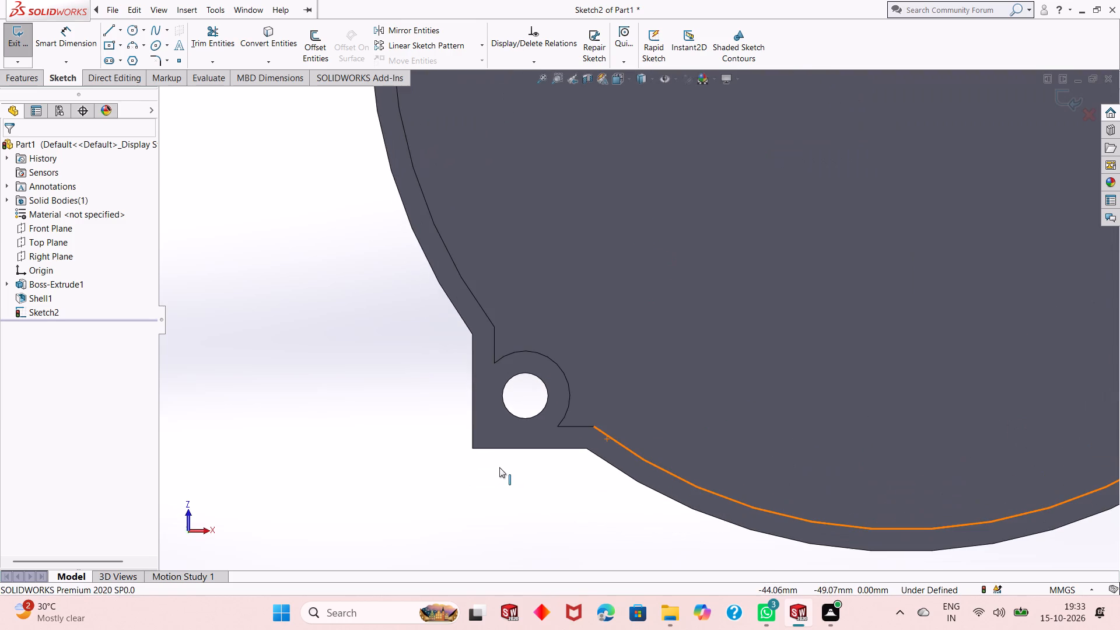
pyautogui.click(131, 32)
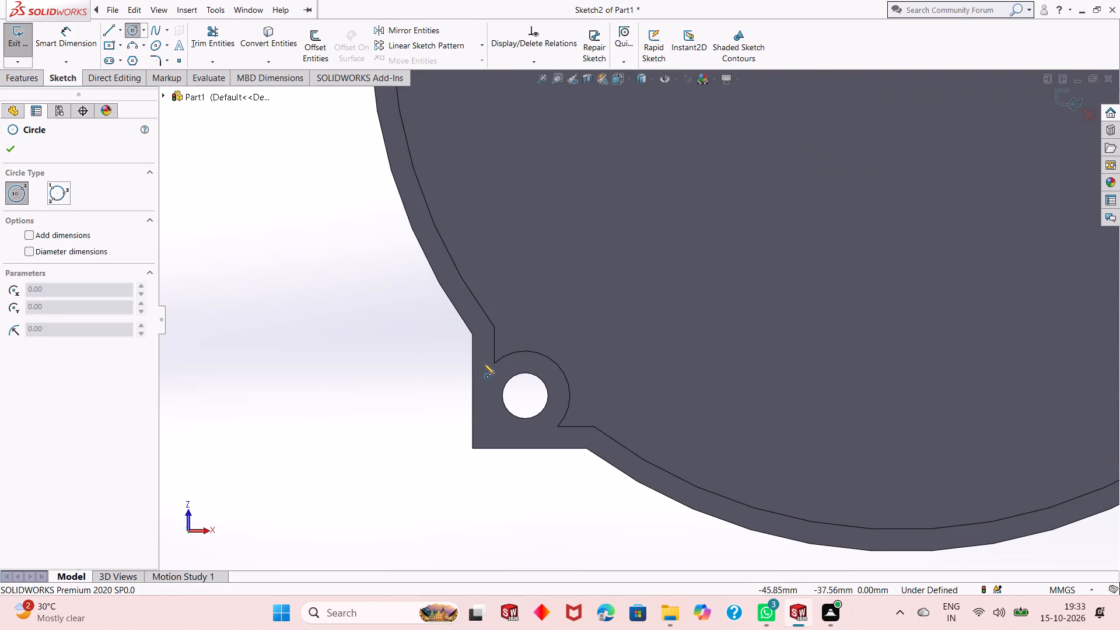
pyautogui.click(524, 394)
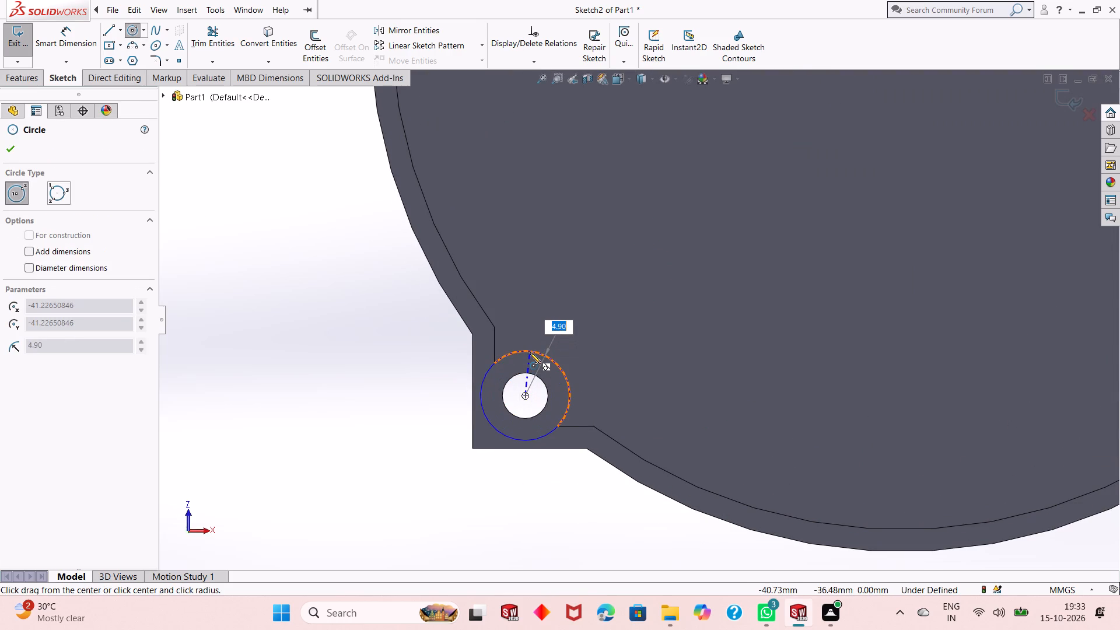
pyautogui.click(530, 352)
pyautogui.press('Escape')
pyautogui.press('Escape')
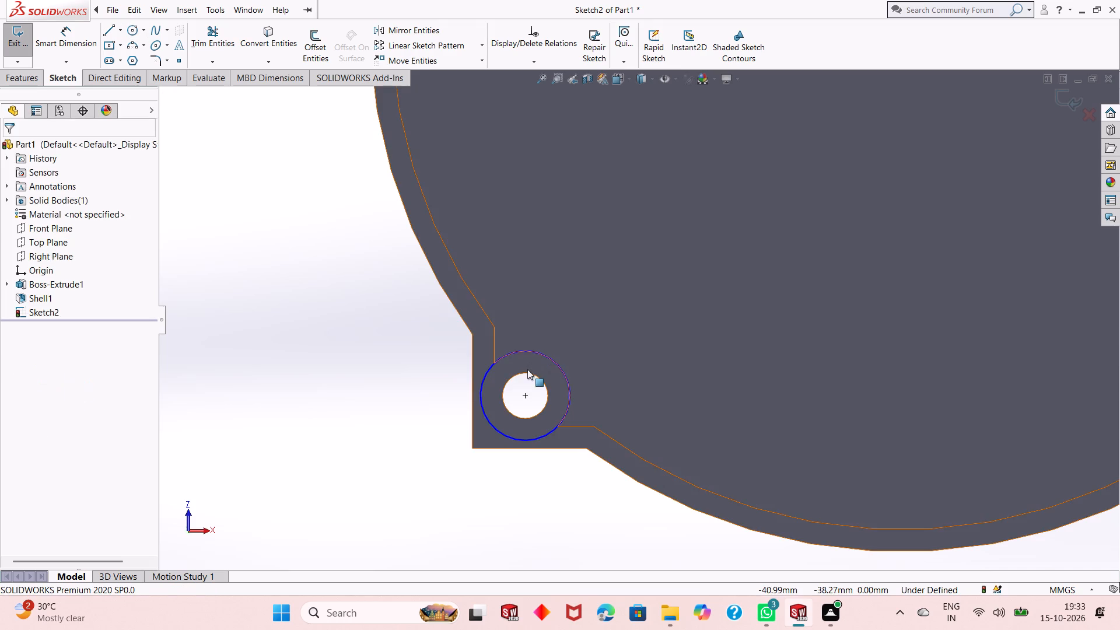
# Sketch a 4.90 mm radius circle concentric with the lower-right corner hole, reaching the boss's outer arc.
pyautogui.scroll(6, 527, 371)
pyautogui.scroll(-5, 891, 327)
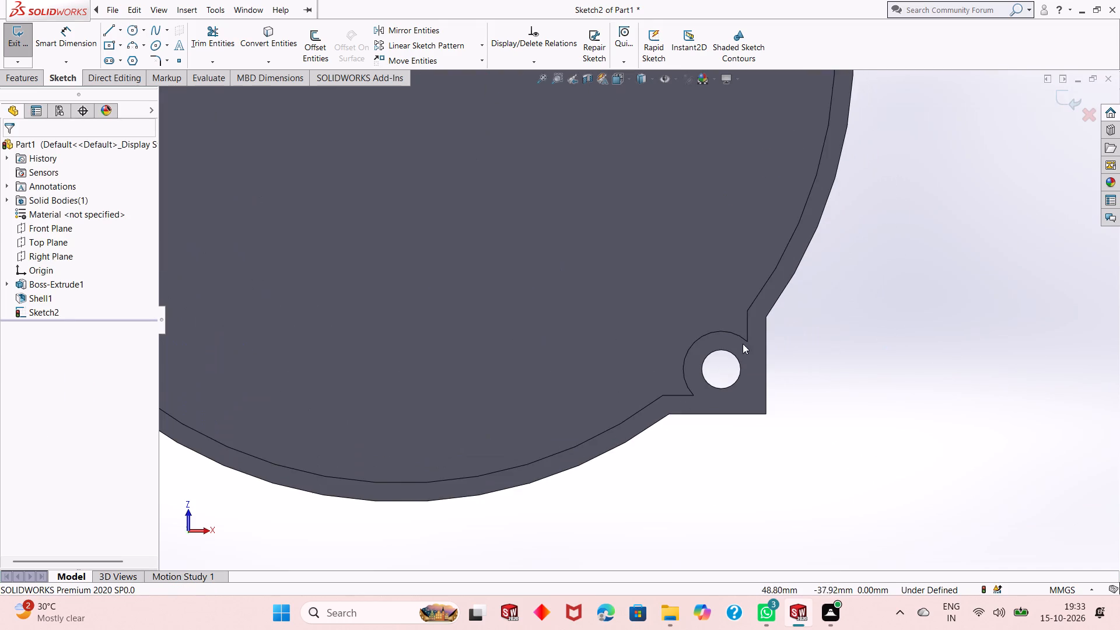
pyautogui.click(131, 32)
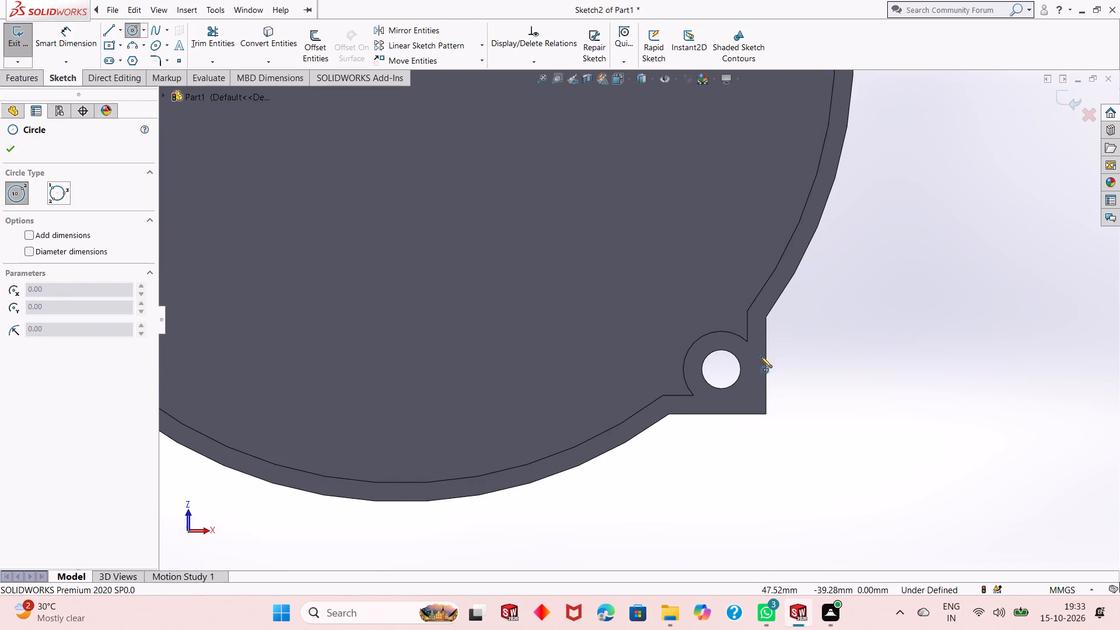
pyautogui.click(720, 368)
pyautogui.click(701, 339)
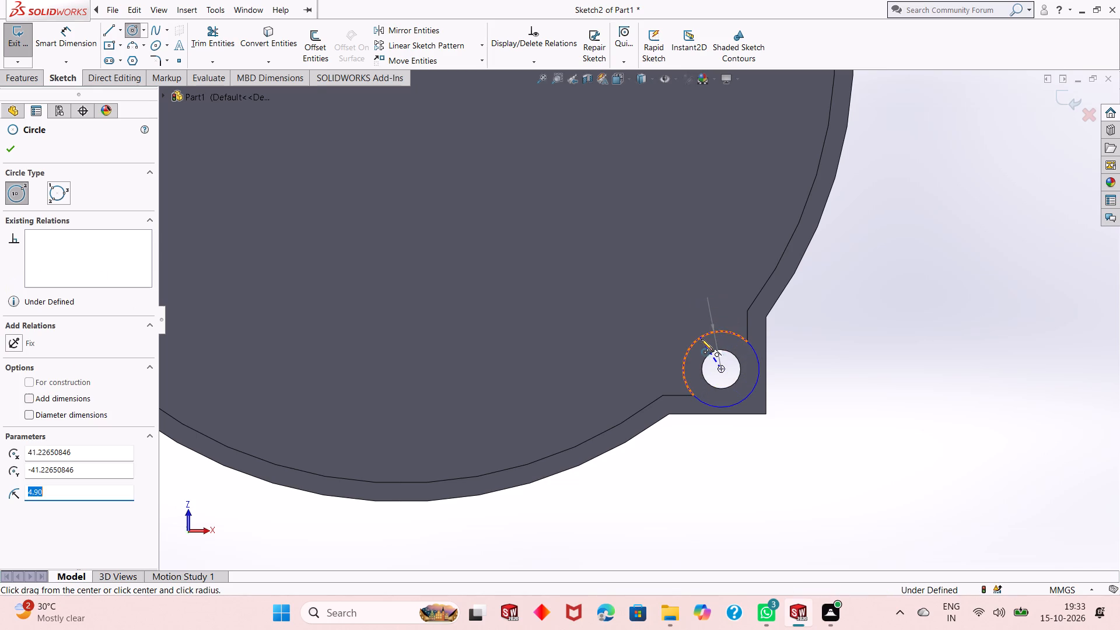
# Sketch a 4.90 mm radius circle concentric with the upper-right corner hole, reaching the boss's outer arc.
pyautogui.scroll(-3, 727, 409)
pyautogui.scroll(5, 727, 412)
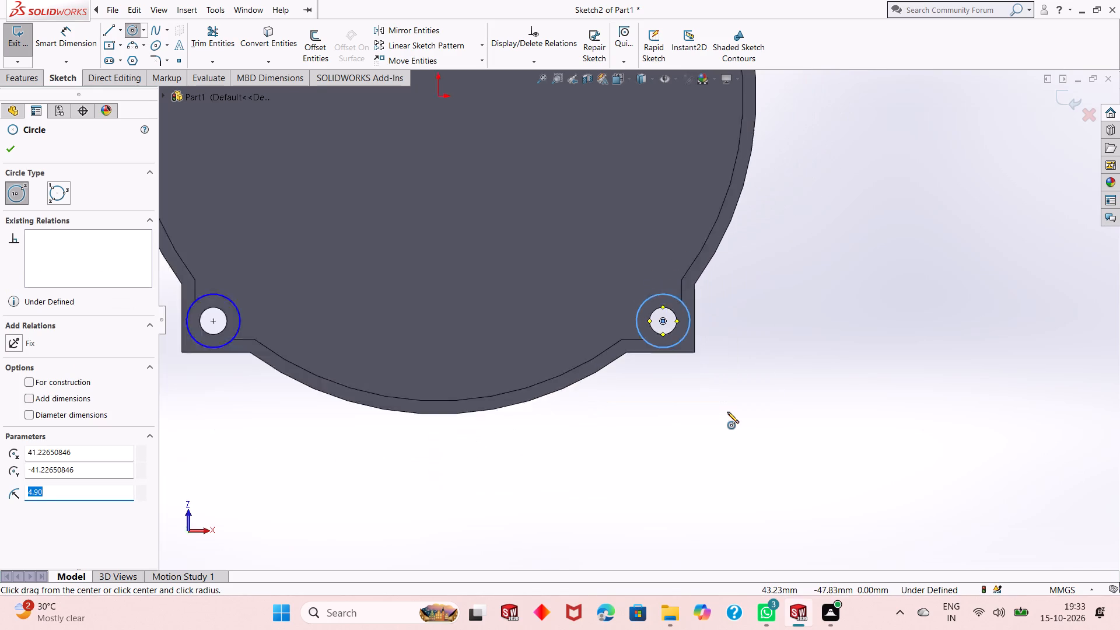
pyautogui.scroll(4, 727, 412)
pyautogui.scroll(-1, 650, 71)
pyautogui.scroll(-6, 625, 125)
pyautogui.scroll(-3, 659, 187)
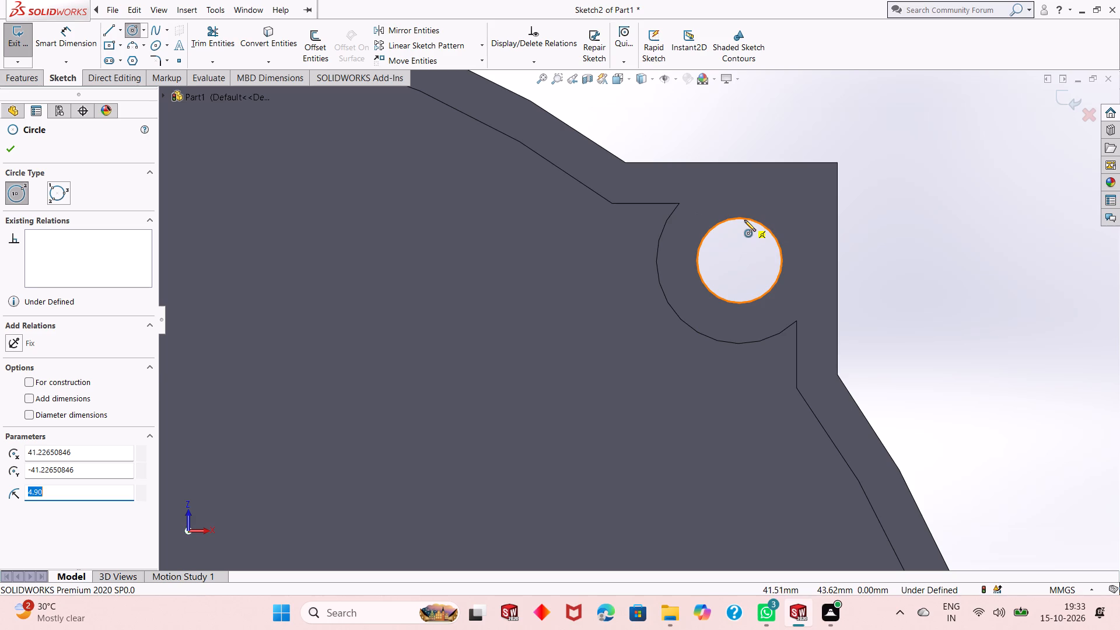
pyautogui.click(738, 261)
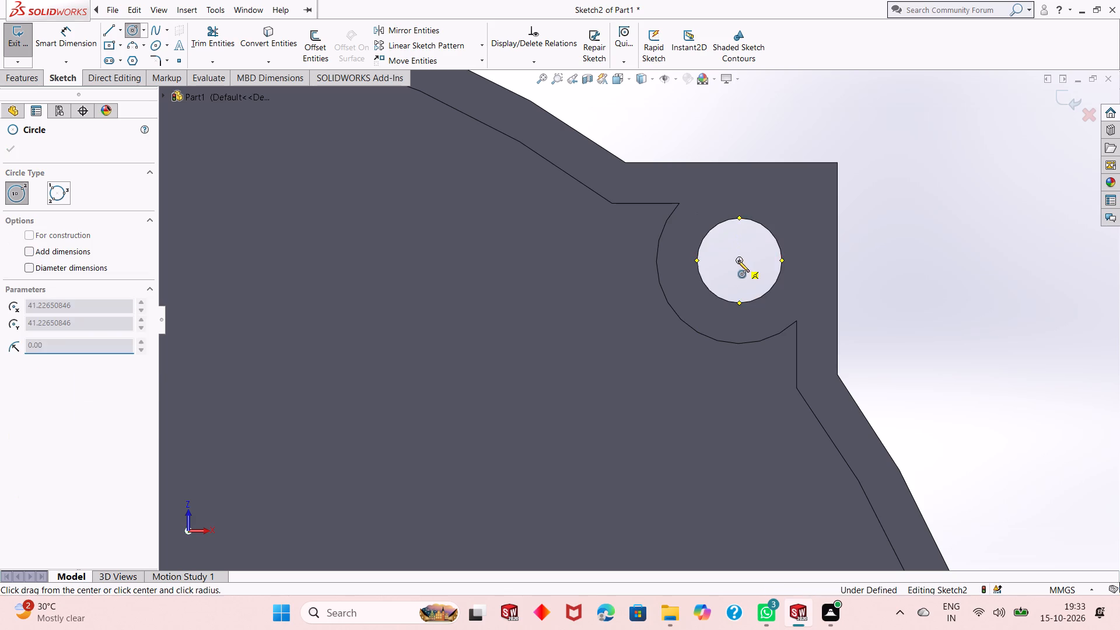
pyautogui.click(687, 325)
# Sketch a circle concentric with the upper-left corner hole, reaching the boss's outer arc, and finish drawing circles.
pyautogui.scroll(-3, 724, 352)
pyautogui.scroll(8, 725, 353)
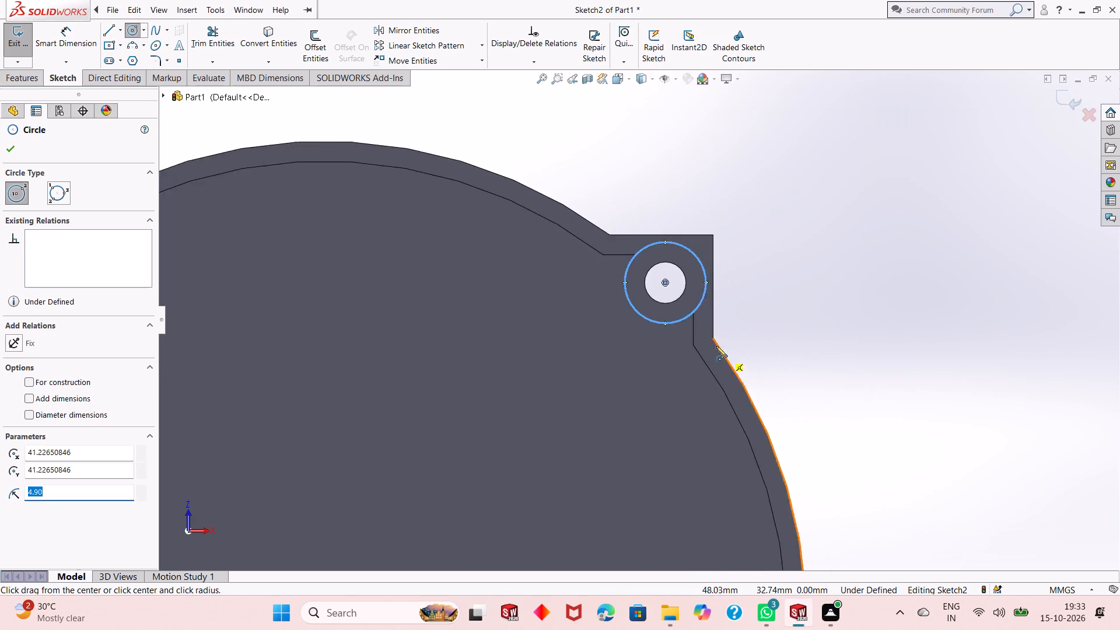
pyautogui.scroll(2, 409, 305)
pyautogui.scroll(-3, 328, 296)
pyautogui.scroll(-3, 262, 296)
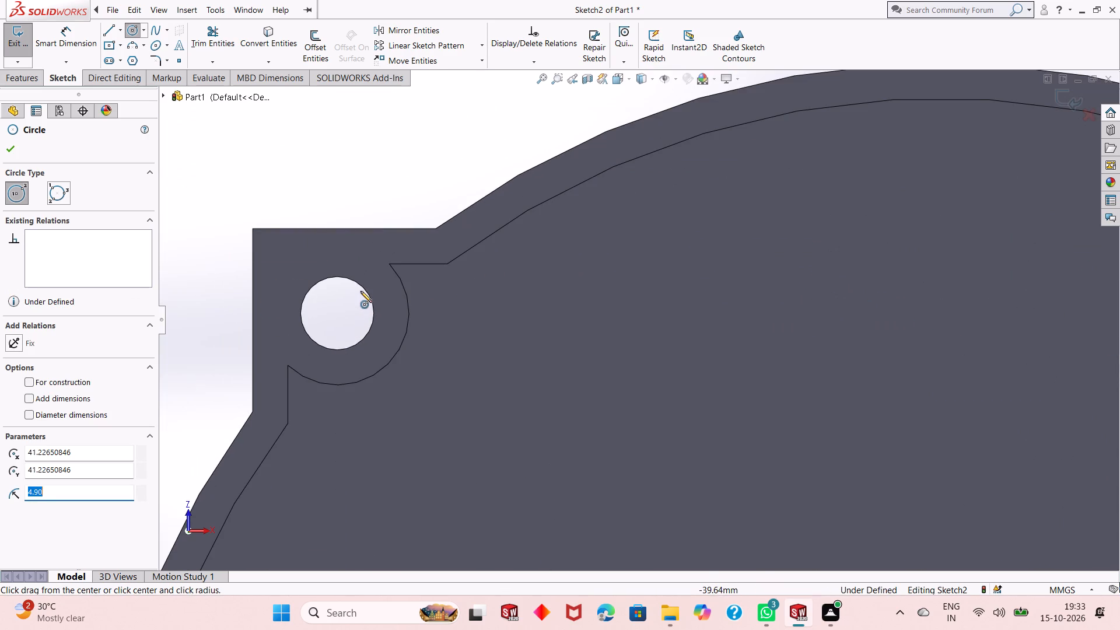
pyautogui.click(335, 314)
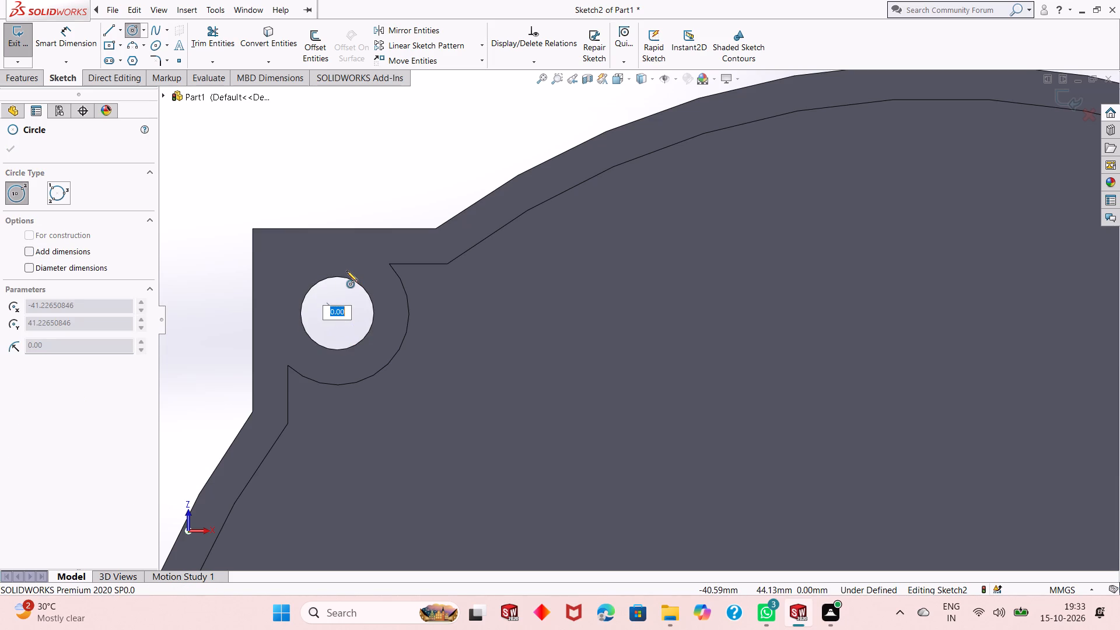
pyautogui.press('Escape')
pyautogui.click(135, 30)
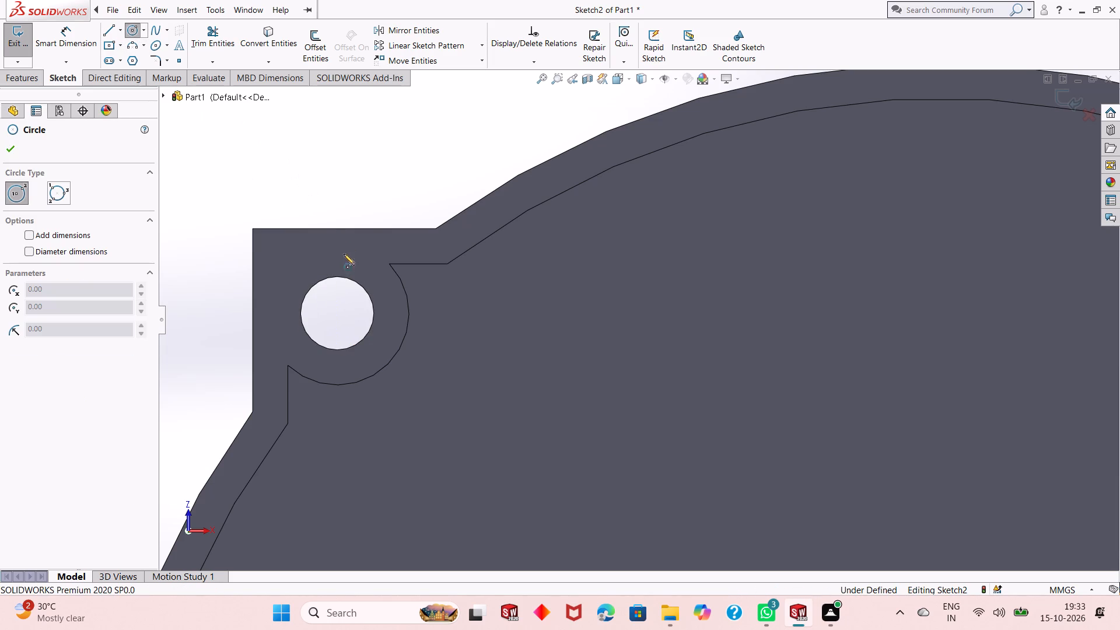
pyautogui.click(337, 313)
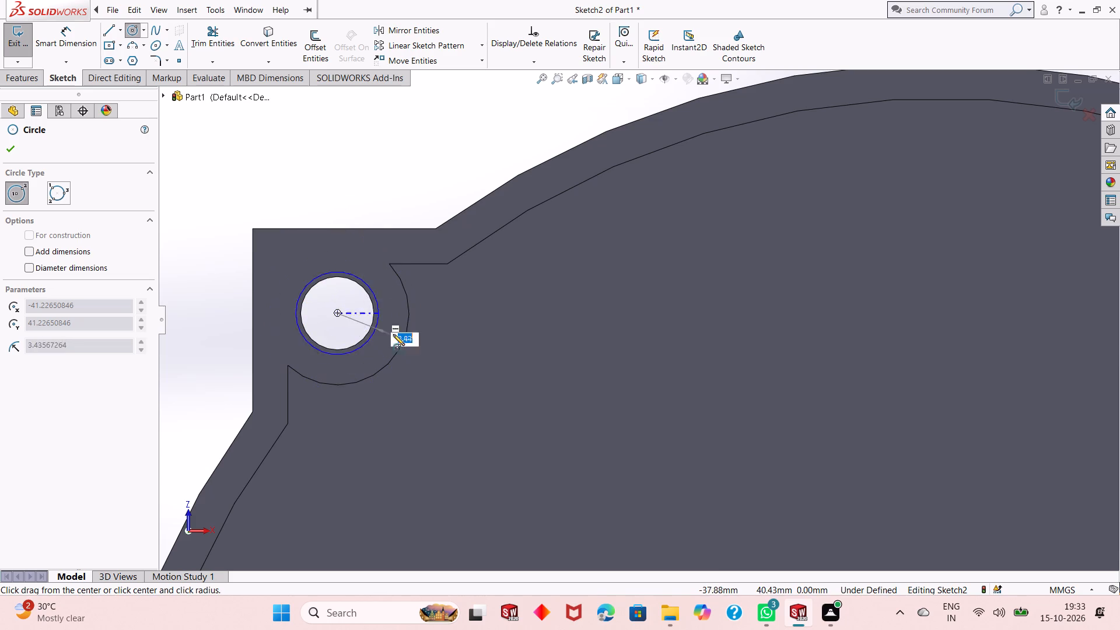
pyautogui.click(401, 350)
pyautogui.press('Escape')
pyautogui.press('Escape')
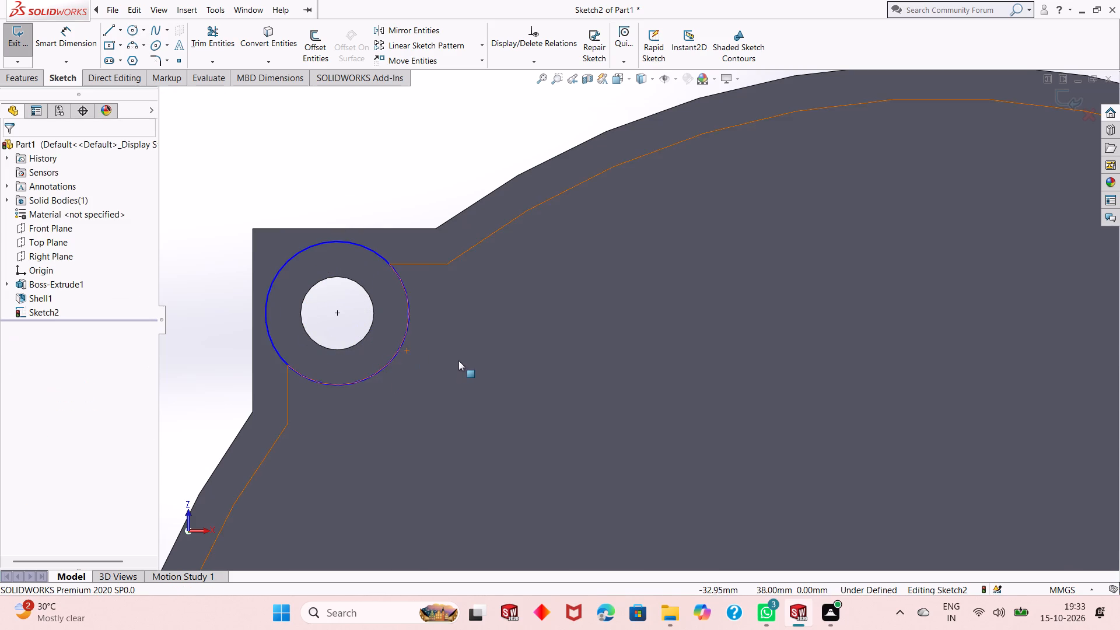
# Dimension the diameter of the sketch circle around the upper-left corner hole, accepting its drawn size.
pyautogui.press('Escape')
pyautogui.click(85, 44)
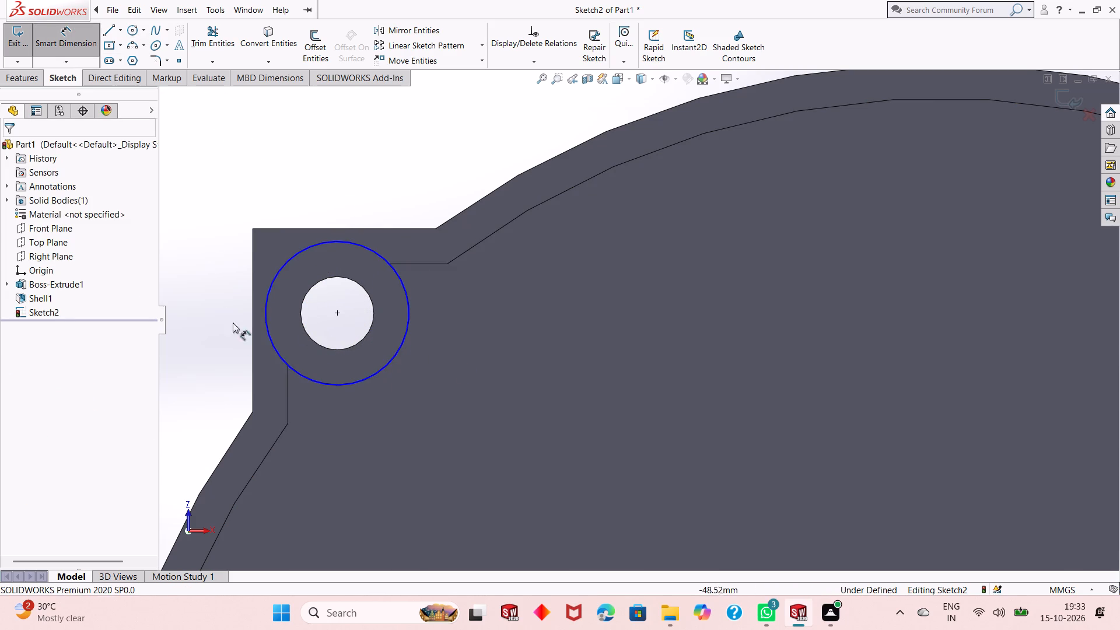
pyautogui.click(277, 351)
pyautogui.click(232, 371)
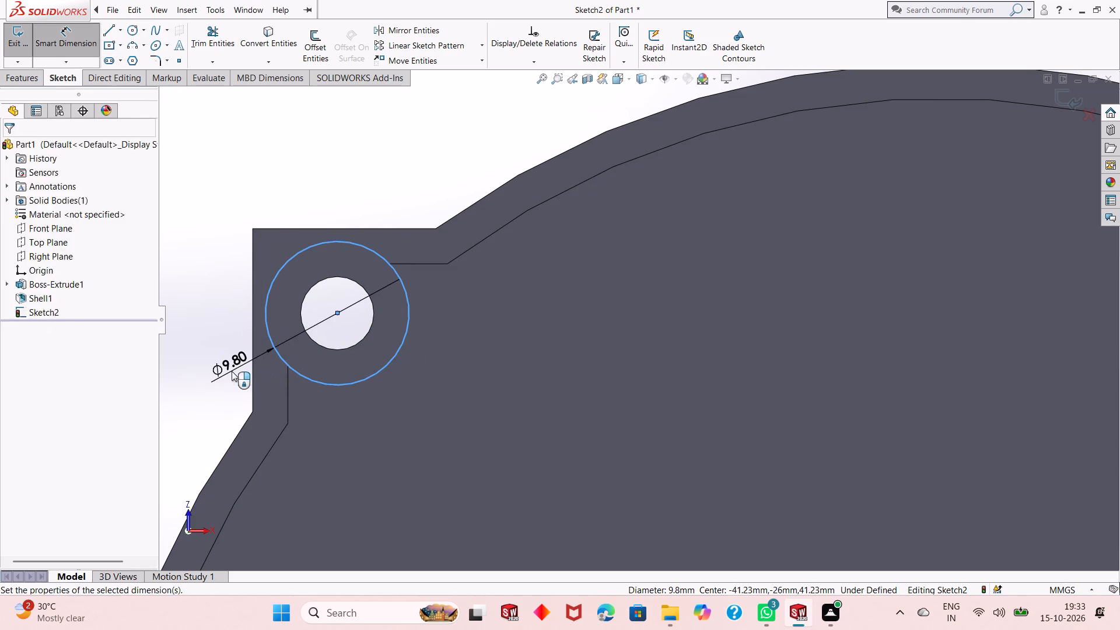
pyautogui.press('Return')
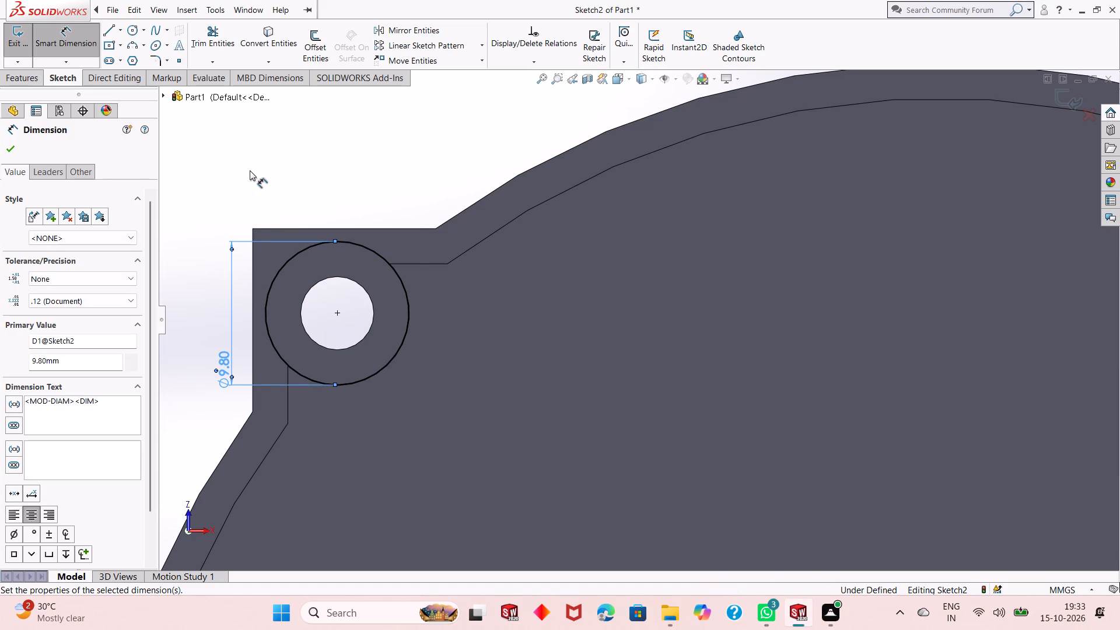
pyautogui.rightClick(254, 166)
pyautogui.click(269, 196)
# Apply an Equal relation to the four sketch circles around the corner holes.
pyautogui.scroll(5, 349, 281)
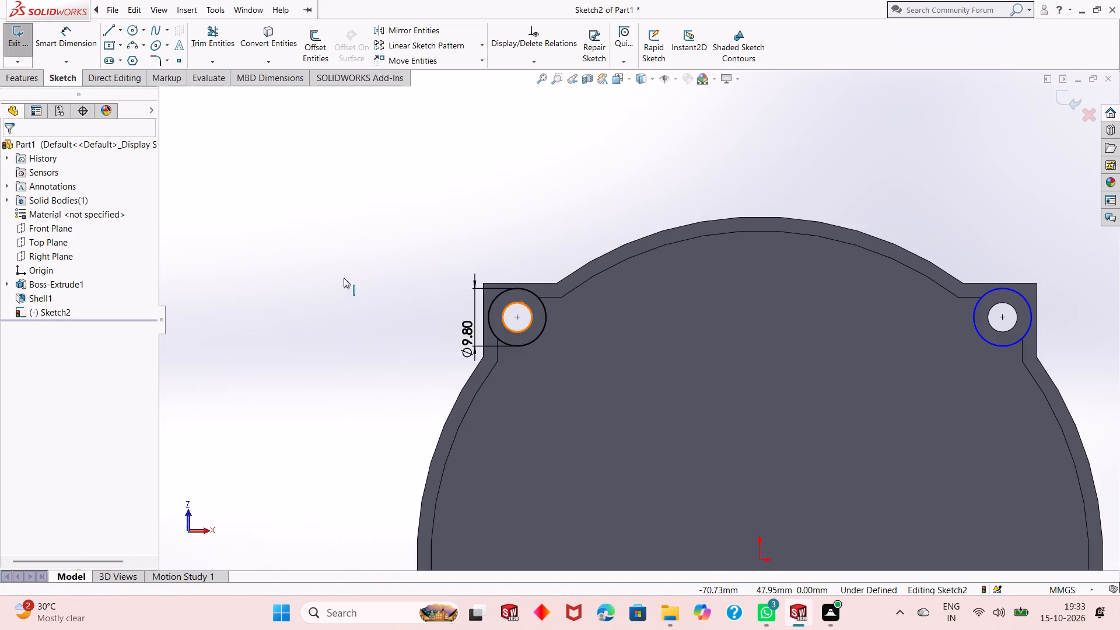
pyautogui.scroll(3, 344, 278)
pyautogui.scroll(2, 449, 349)
pyautogui.scroll(2, 545, 395)
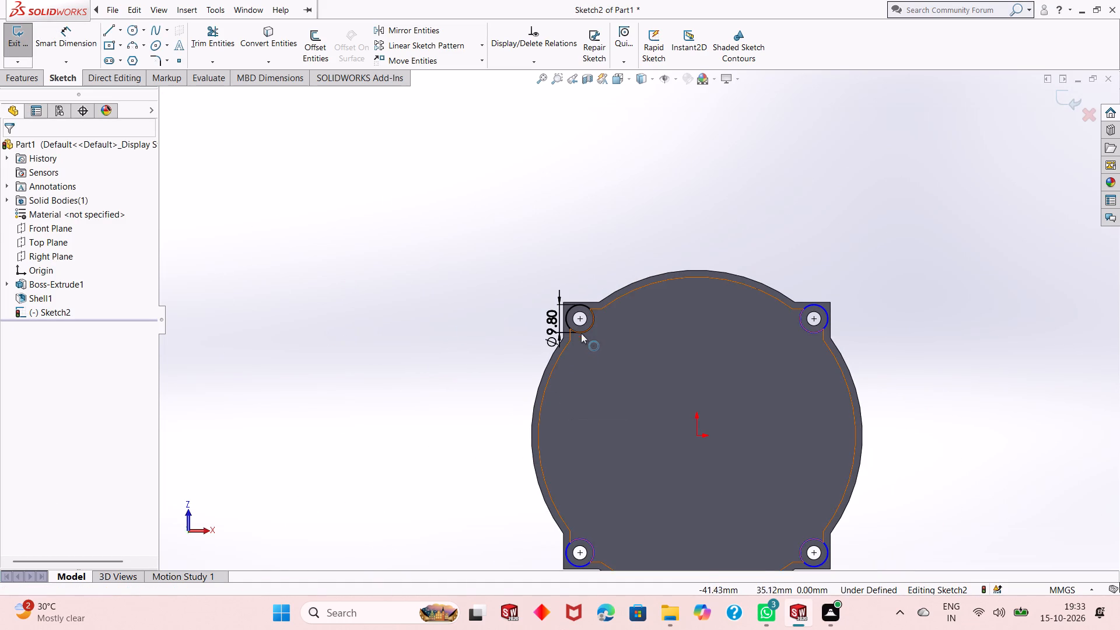
pyautogui.click(583, 330)
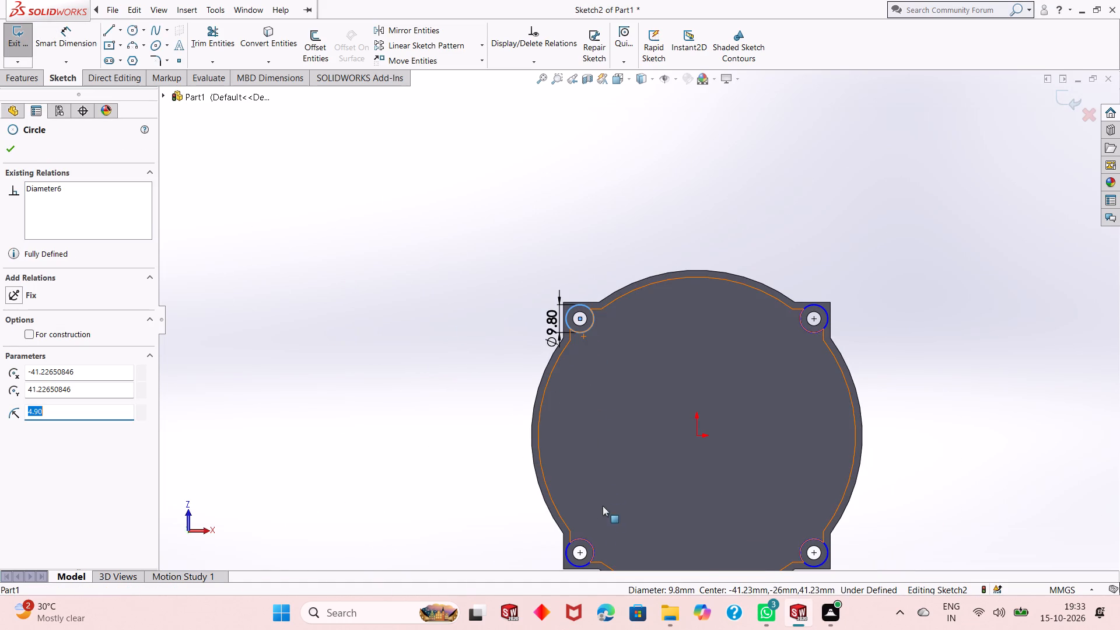
pyautogui.press('Escape')
pyautogui.press('Escape')
pyautogui.press('Escape')
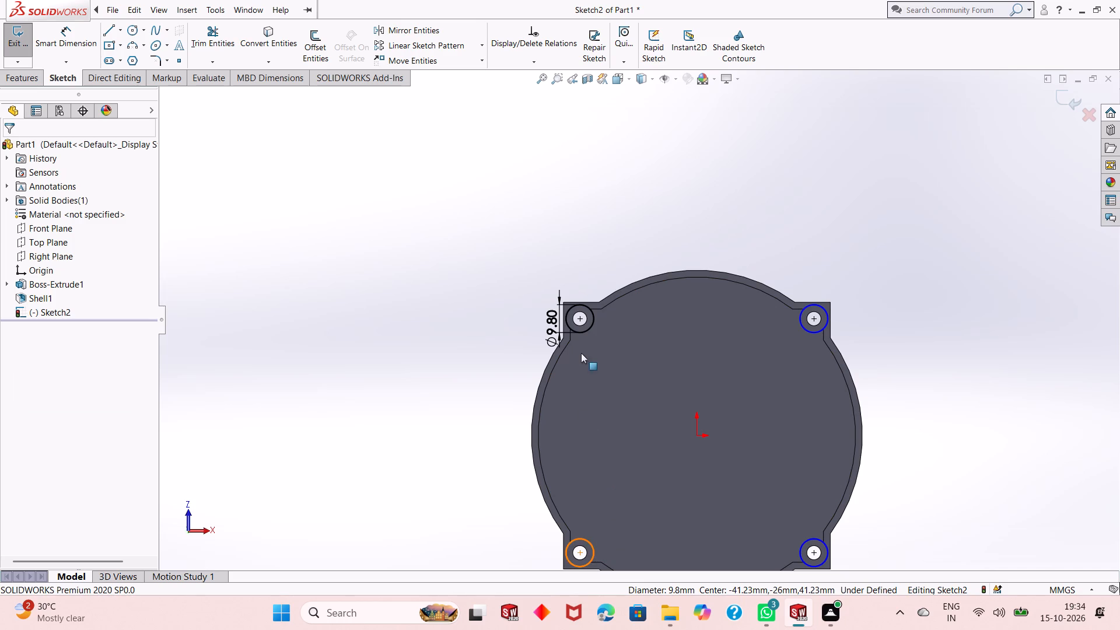
pyautogui.click(581, 335)
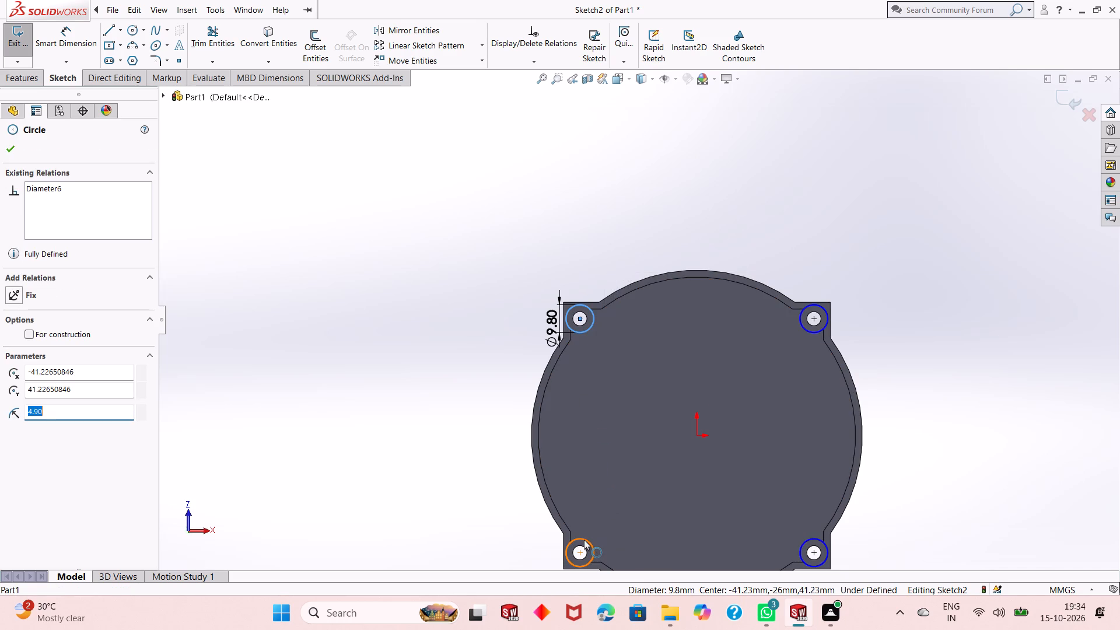
pyautogui.keyDown('ctrl'); pyautogui.click(584, 541); pyautogui.keyUp('ctrl')
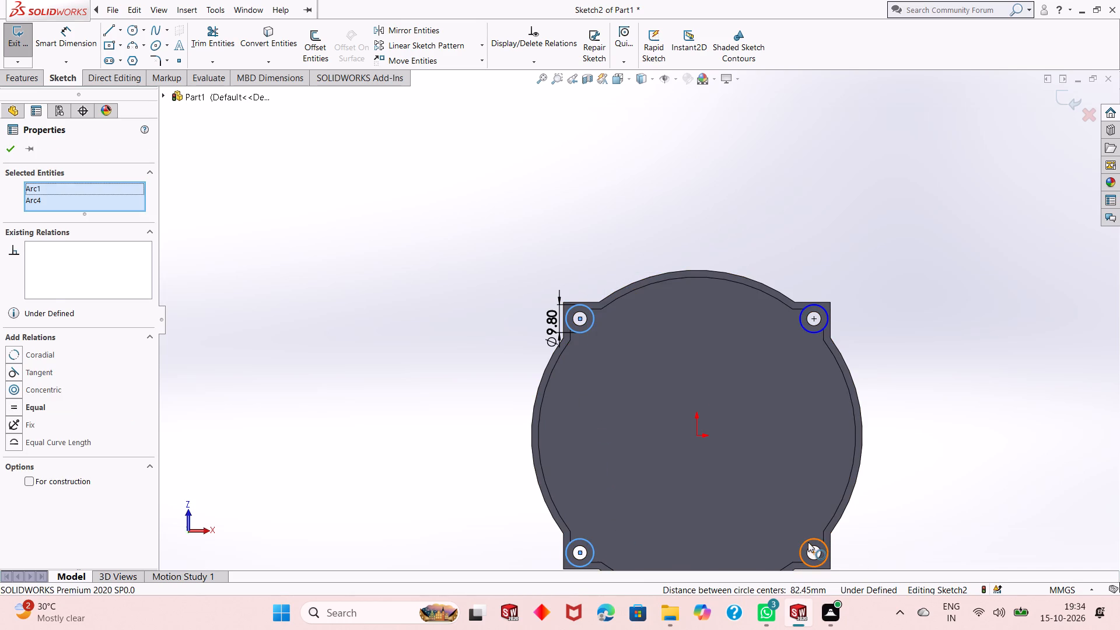
pyautogui.keyDown('ctrl'); pyautogui.click(808, 542); pyautogui.keyUp('ctrl')
pyautogui.keyDown('ctrl'); pyautogui.click(828, 320); pyautogui.keyUp('ctrl')
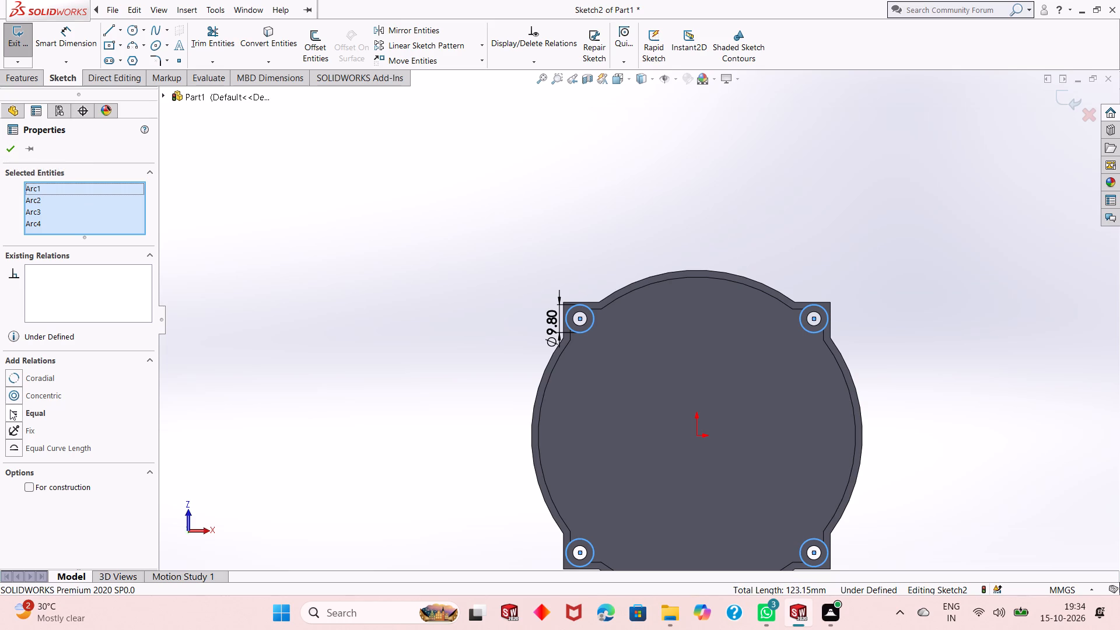
pyautogui.click(10, 409)
pyautogui.click(9, 157)
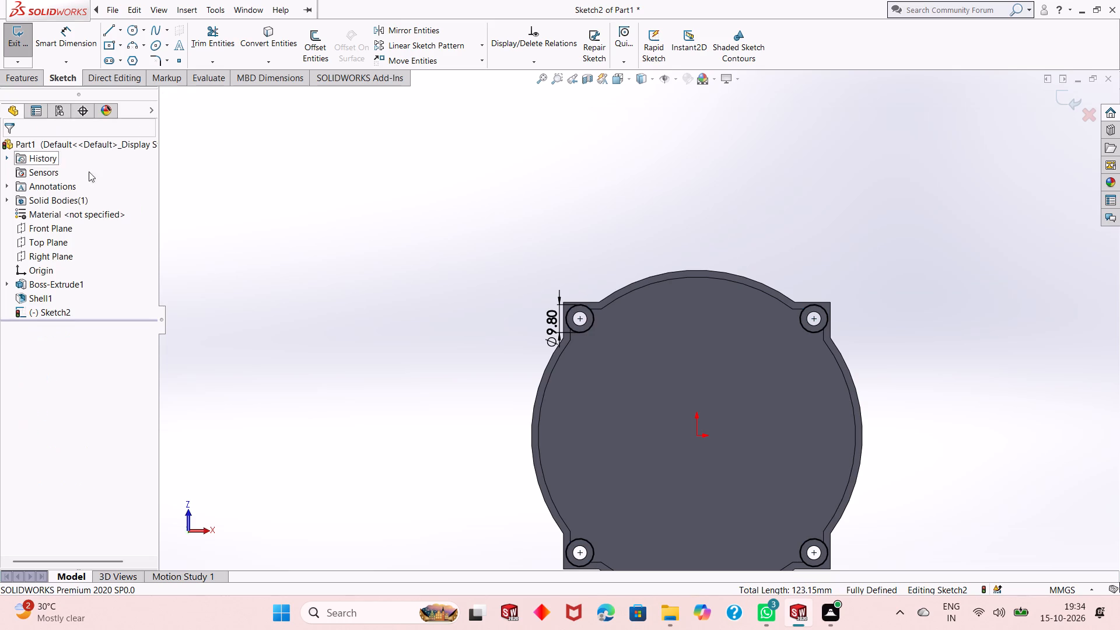
pyautogui.press('Escape')
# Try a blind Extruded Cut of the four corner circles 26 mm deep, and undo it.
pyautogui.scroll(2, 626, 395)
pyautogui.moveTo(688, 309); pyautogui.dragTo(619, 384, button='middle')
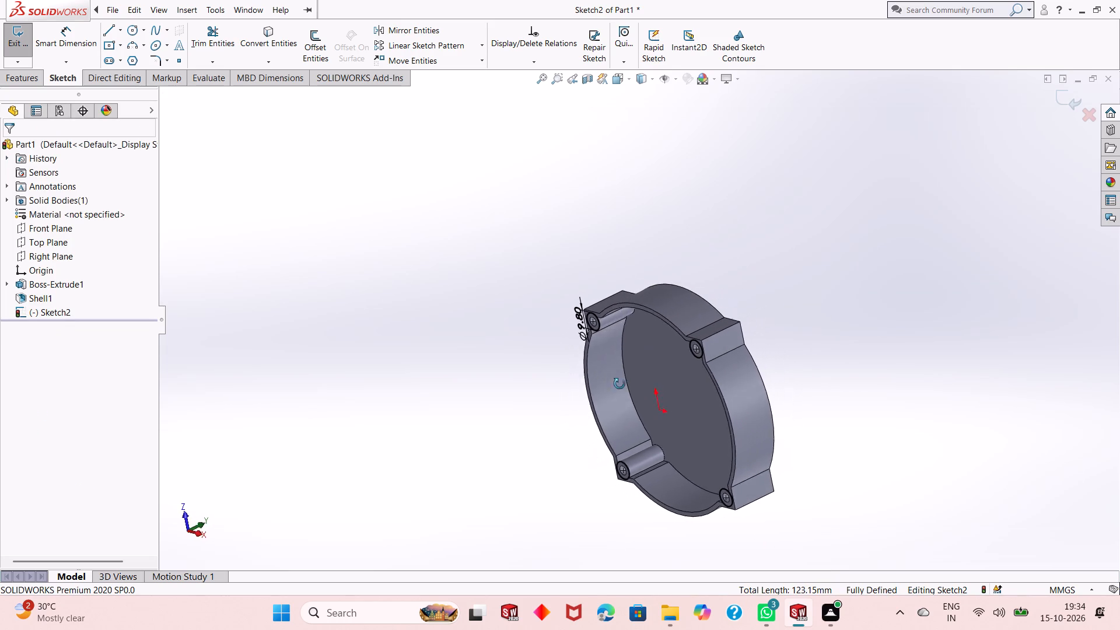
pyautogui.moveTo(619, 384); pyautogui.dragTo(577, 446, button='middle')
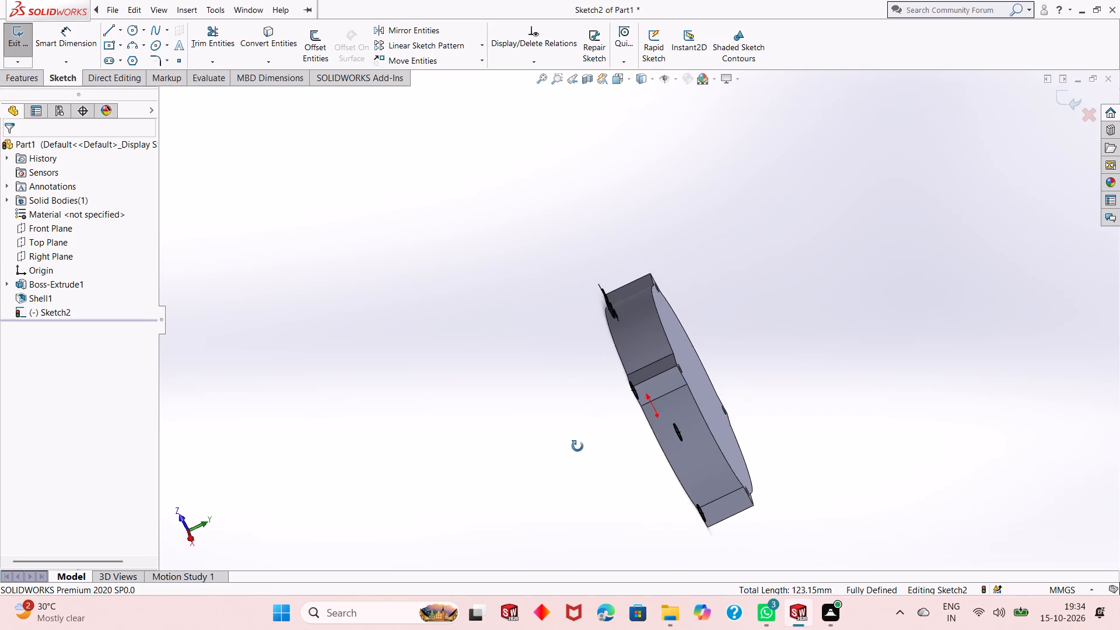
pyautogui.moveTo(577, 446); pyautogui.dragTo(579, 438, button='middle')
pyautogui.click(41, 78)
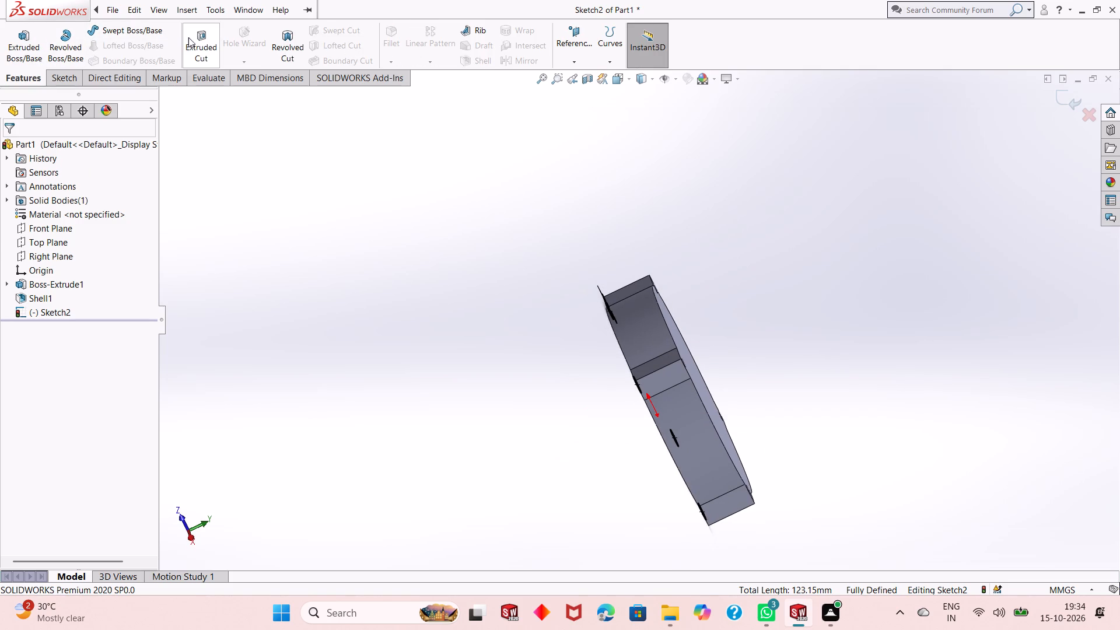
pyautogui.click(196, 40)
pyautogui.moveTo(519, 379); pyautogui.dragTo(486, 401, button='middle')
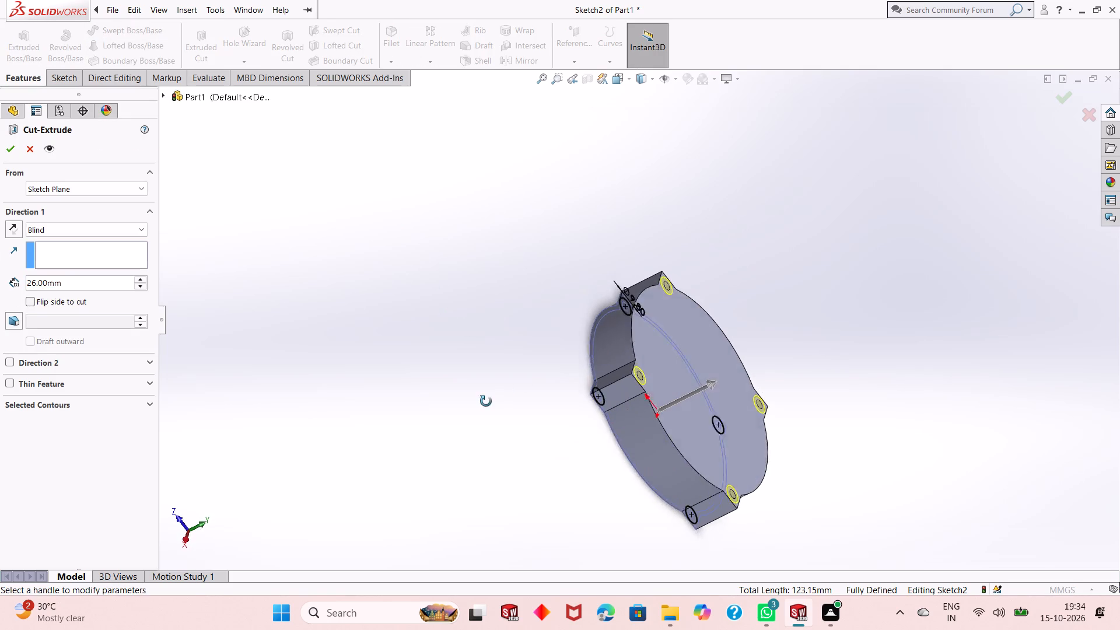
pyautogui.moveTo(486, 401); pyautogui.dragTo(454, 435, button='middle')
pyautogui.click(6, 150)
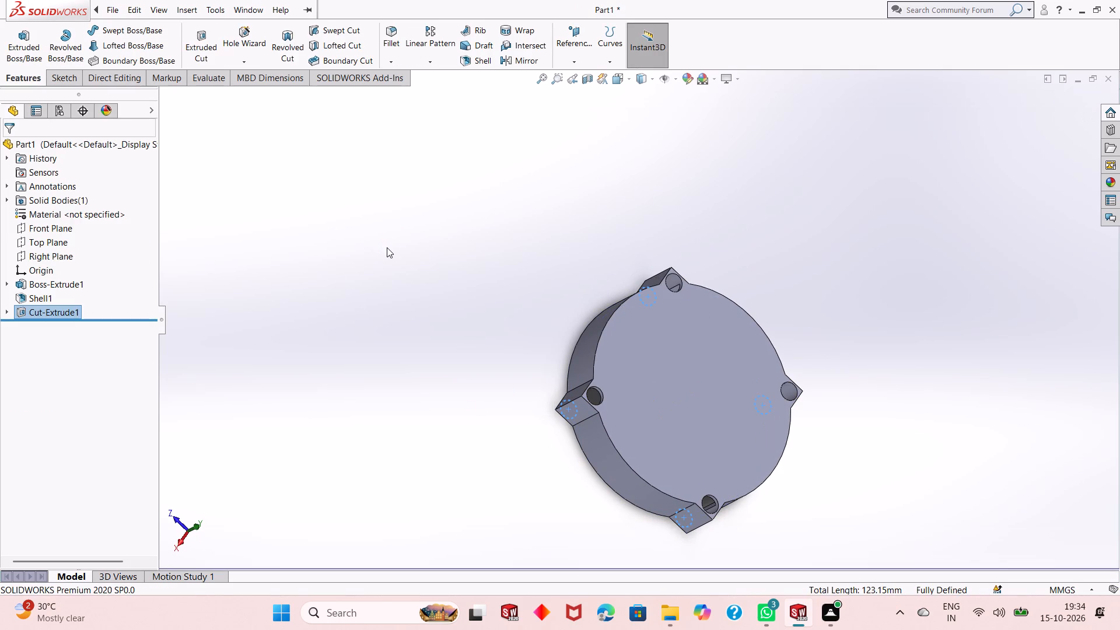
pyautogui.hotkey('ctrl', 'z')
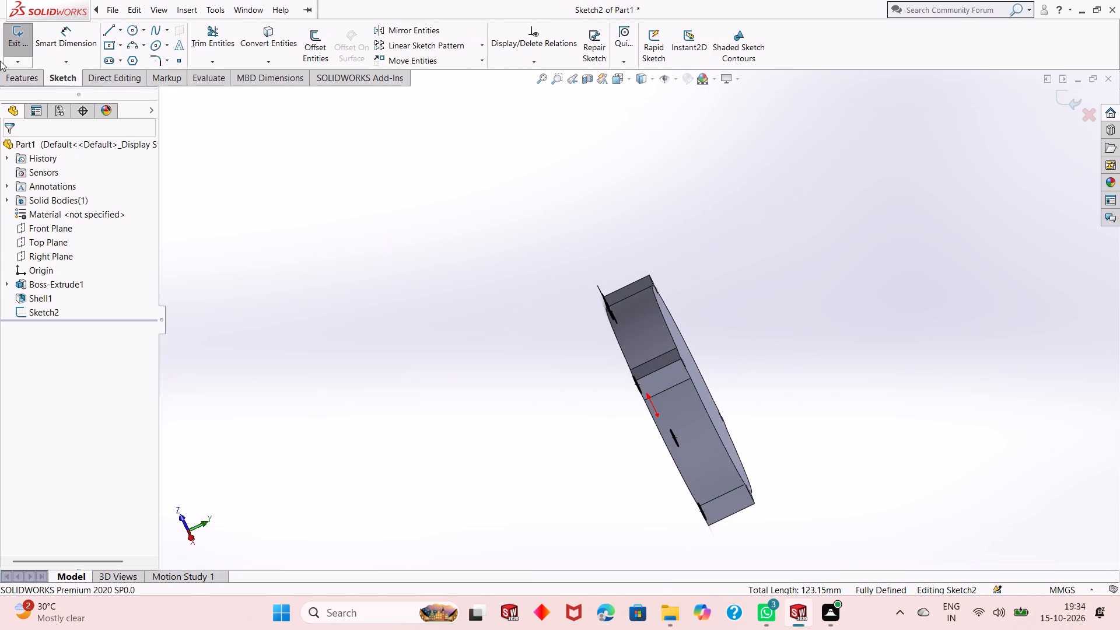
# Cut-extrude the four corner circles from the rim to a blind depth of 26-2.4, giving 23.60 mm.
pyautogui.click(8, 80)
pyautogui.click(205, 50)
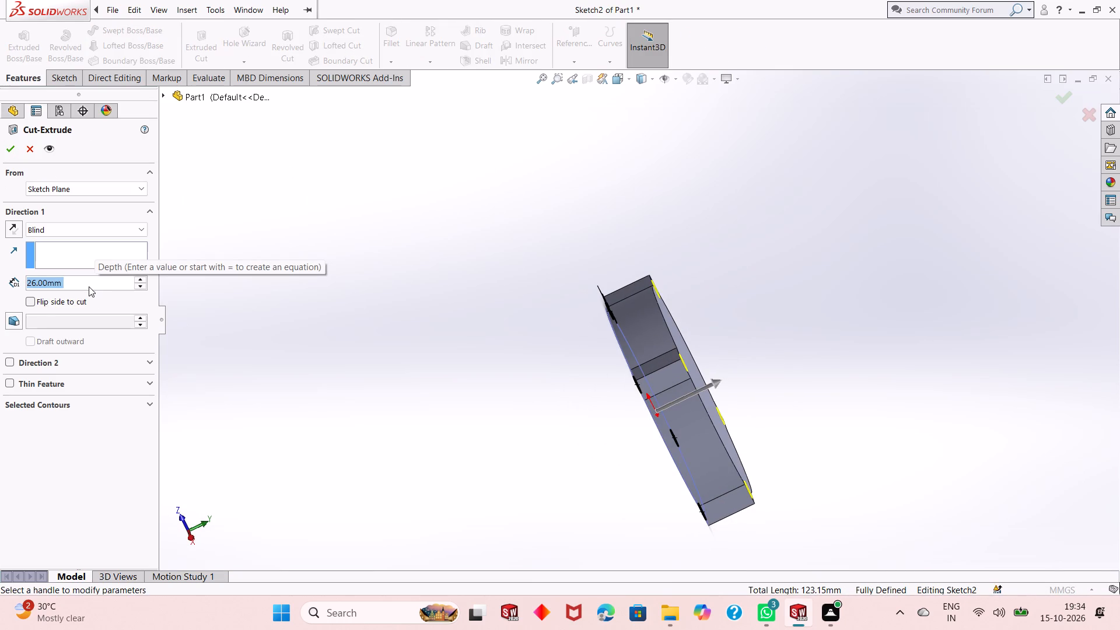
pyautogui.write('26-2.4')
pyautogui.press('Return')
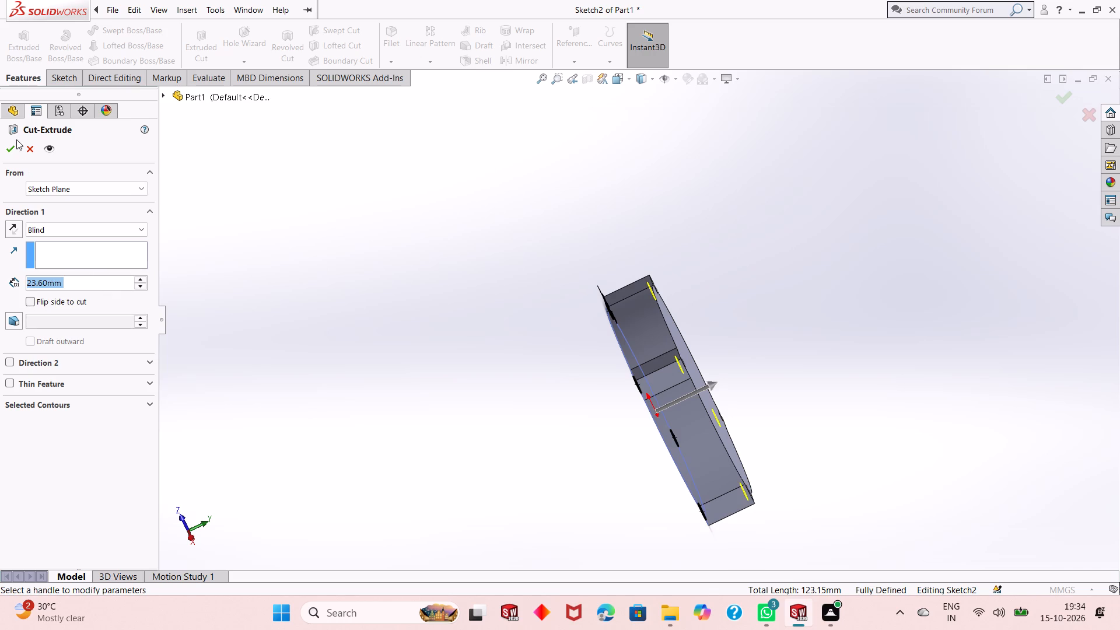
pyautogui.click(15, 146)
# Examine the corner cuts and the remaining floor around the holes inside the housing.
pyautogui.moveTo(517, 272); pyautogui.dragTo(637, 244, button='middle')
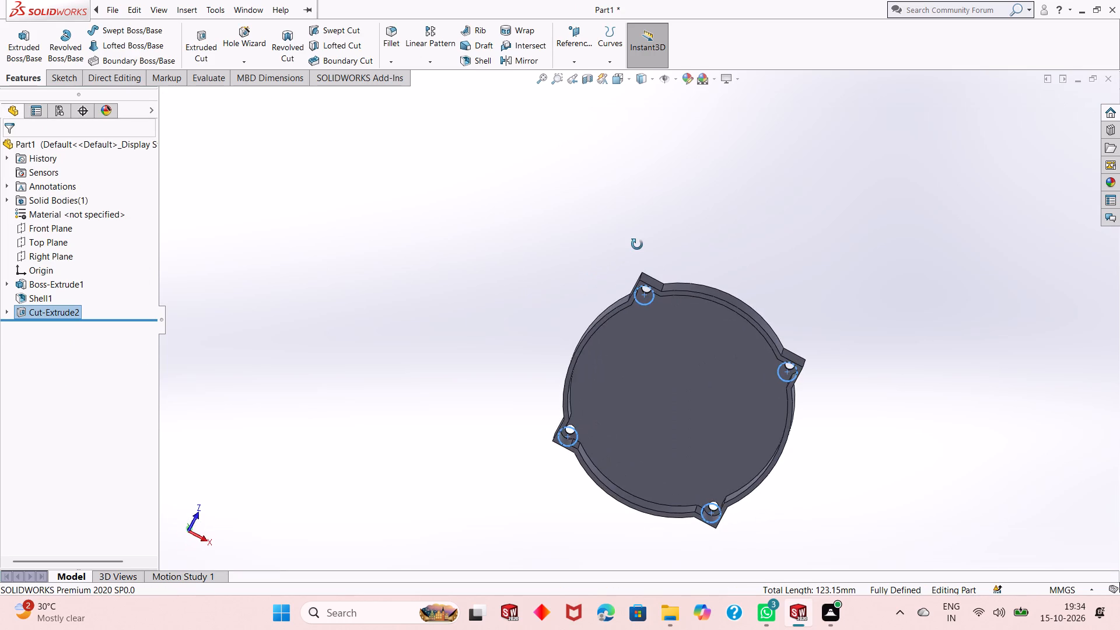
pyautogui.moveTo(637, 244); pyautogui.dragTo(611, 253, button='middle')
pyautogui.click(524, 284)
pyautogui.moveTo(585, 277); pyautogui.dragTo(582, 286, button='middle')
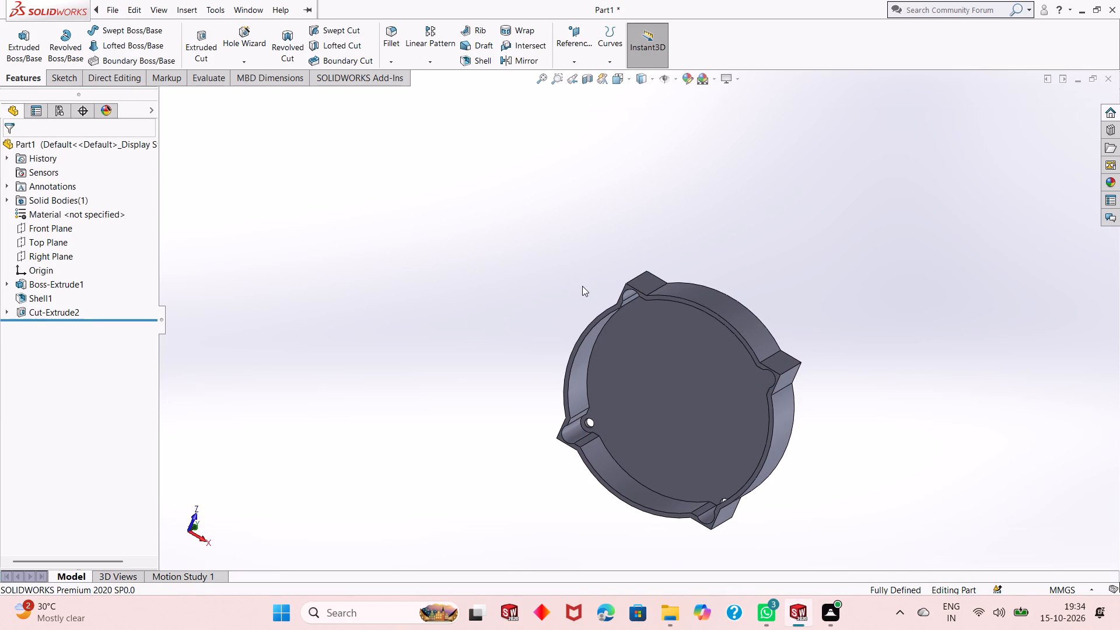
pyautogui.moveTo(724, 310); pyautogui.dragTo(713, 328, button='middle')
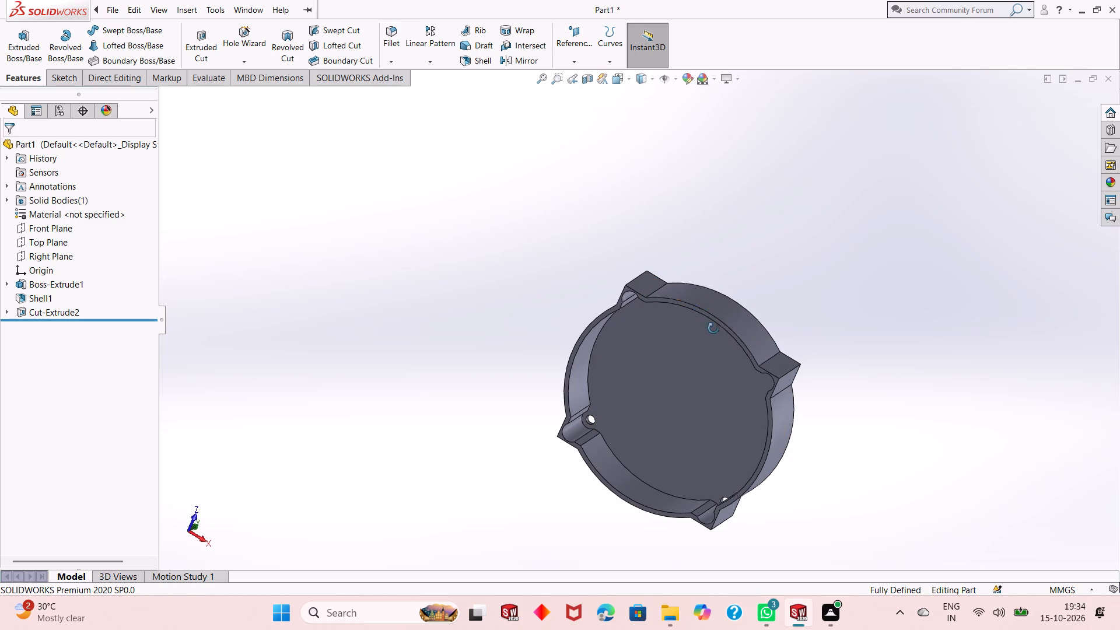
pyautogui.moveTo(713, 328); pyautogui.dragTo(710, 334, button='middle')
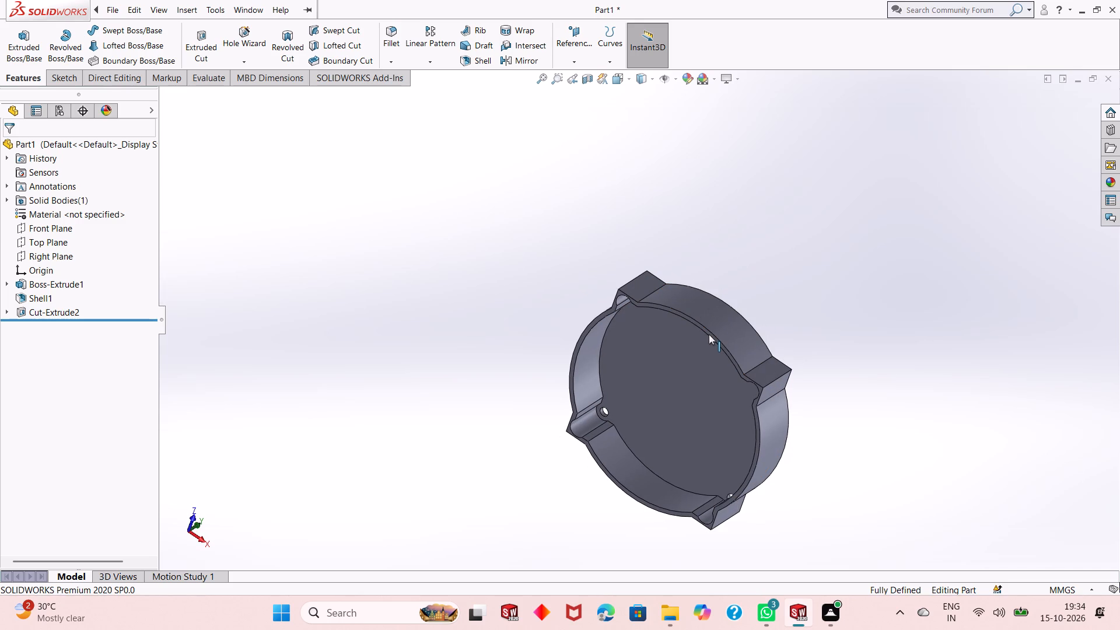
pyautogui.scroll(-1, 709, 334)
pyautogui.scroll(1, 709, 334)
pyautogui.moveTo(708, 336); pyautogui.dragTo(719, 328, button='middle')
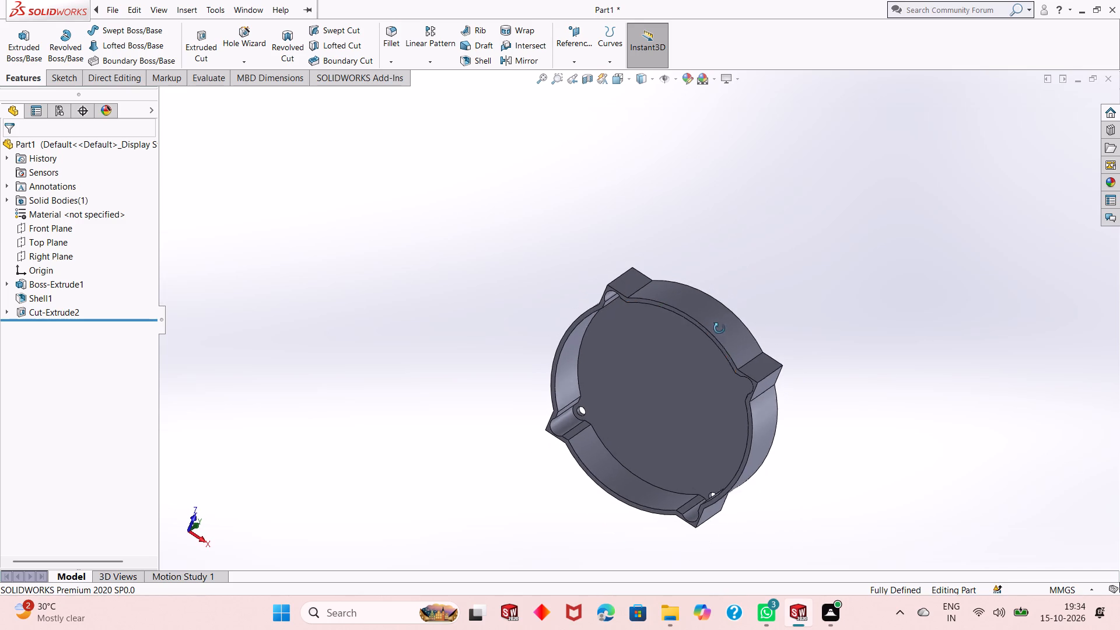
pyautogui.moveTo(719, 328); pyautogui.dragTo(741, 263, button='middle')
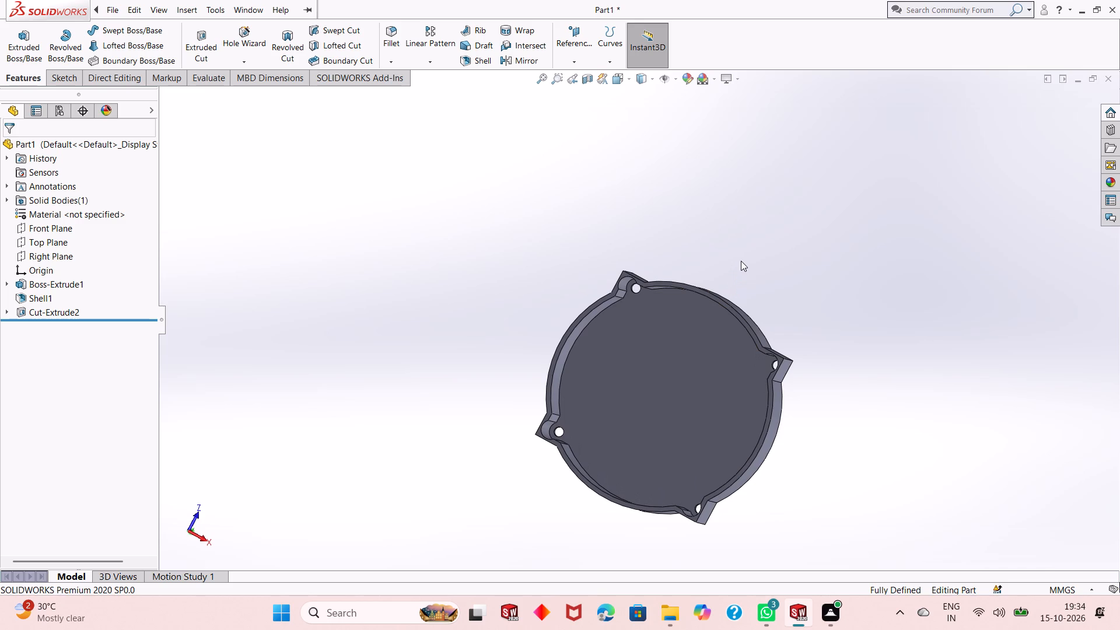
pyautogui.scroll(-4, 599, 429)
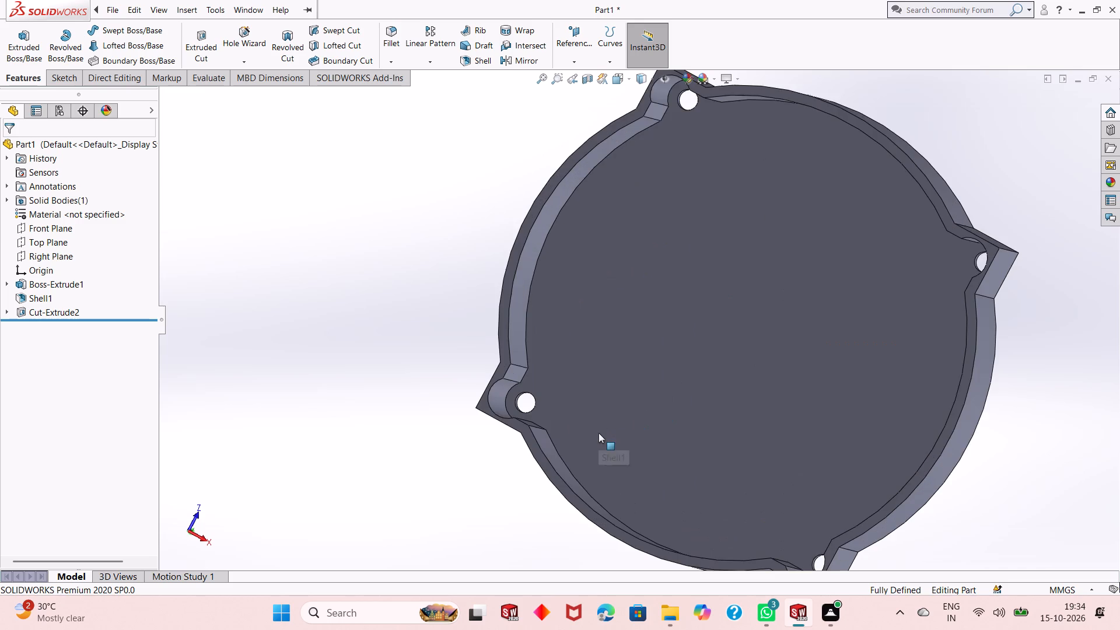
pyautogui.moveTo(597, 435); pyautogui.dragTo(611, 345, button='middle')
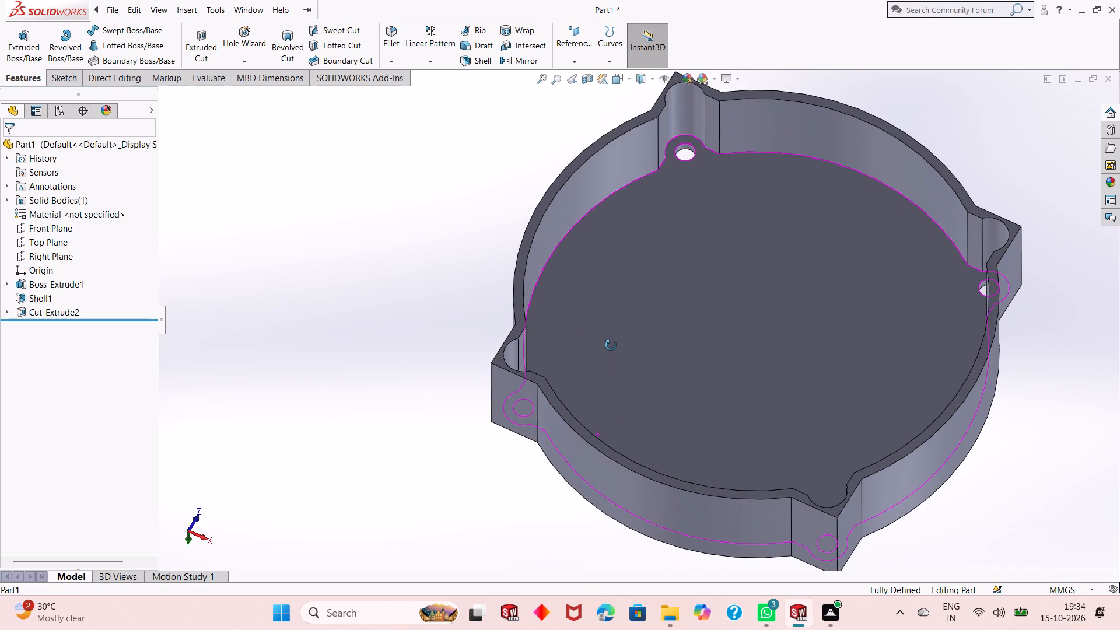
pyautogui.moveTo(611, 345); pyautogui.dragTo(613, 321, button='middle')
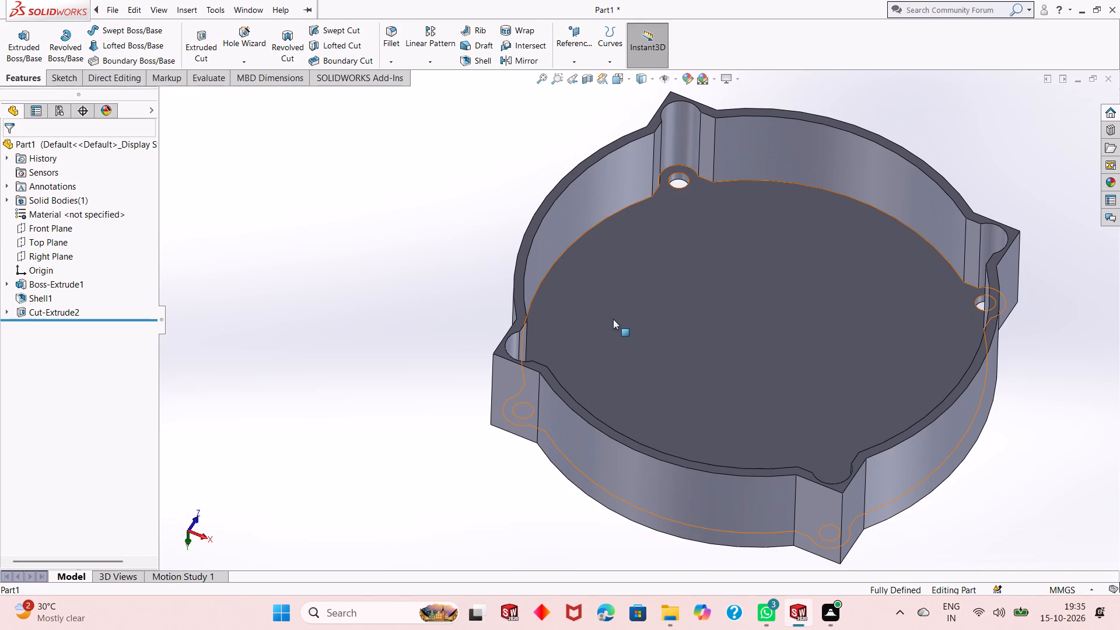
# Start a sketch on the housing's closed outer face, viewed straight on.
pyautogui.moveTo(718, 293); pyautogui.dragTo(722, 406, button='middle')
pyautogui.scroll(2, 720, 357)
pyautogui.moveTo(720, 238); pyautogui.dragTo(708, 418, button='middle')
pyautogui.scroll(1, 709, 409)
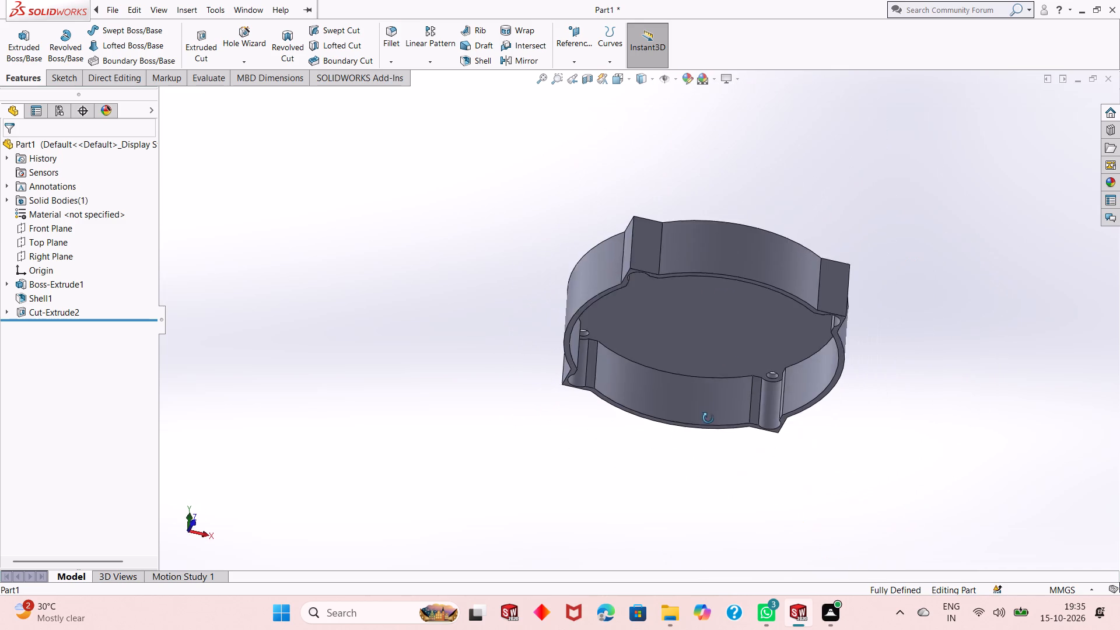
pyautogui.moveTo(708, 418); pyautogui.dragTo(705, 434, button='middle')
pyautogui.moveTo(689, 299); pyautogui.dragTo(670, 477, button='middle')
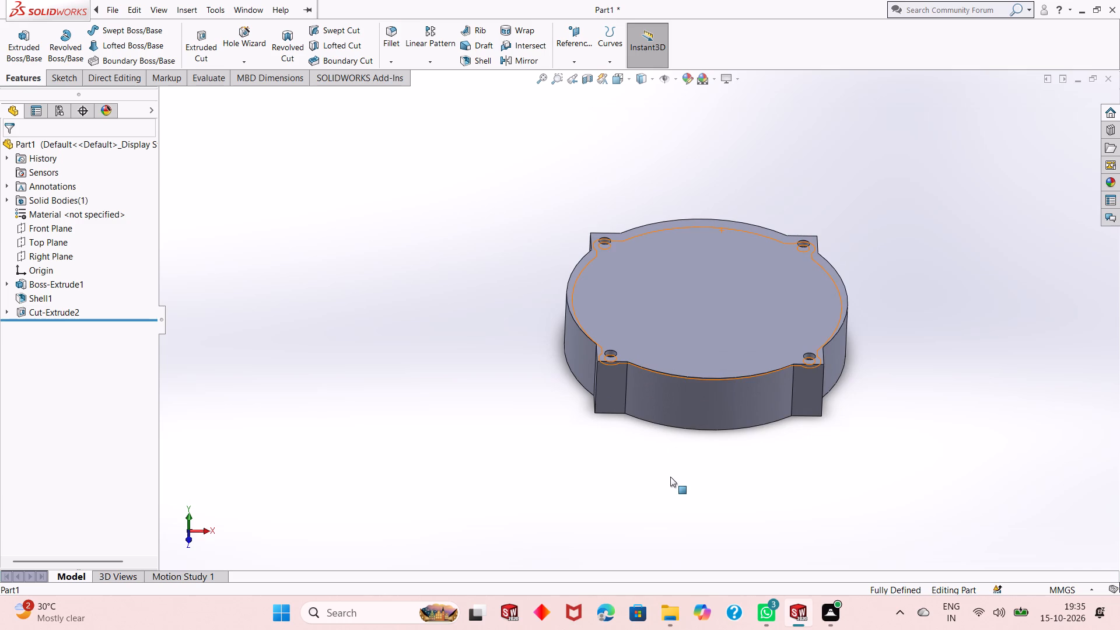
pyautogui.click(725, 290)
pyautogui.click(771, 258)
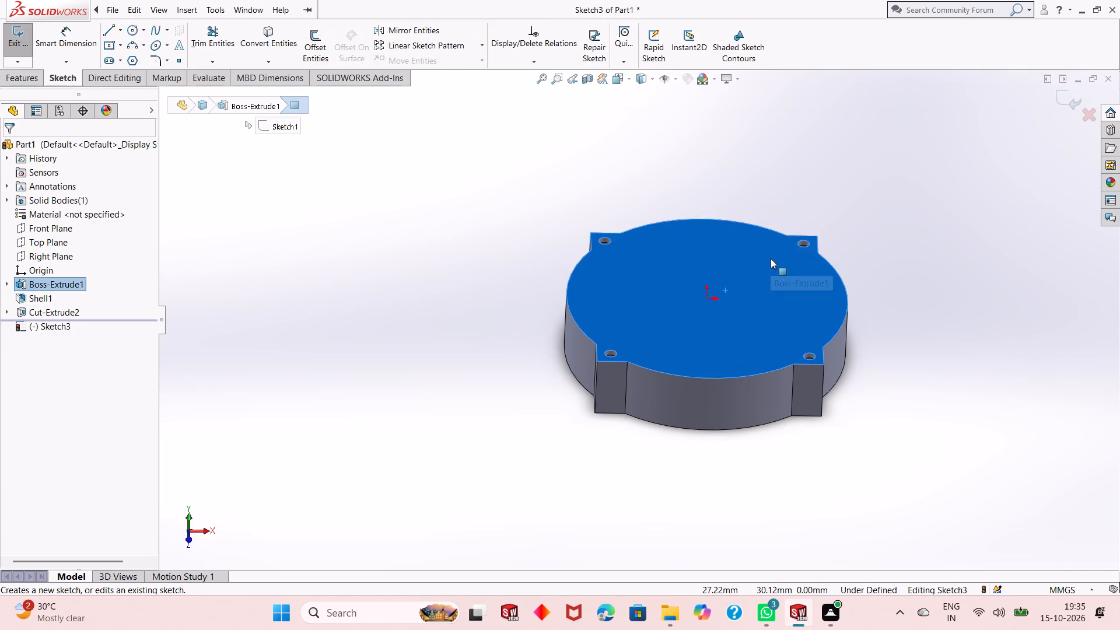
pyautogui.hotkey('ctrl', '8')
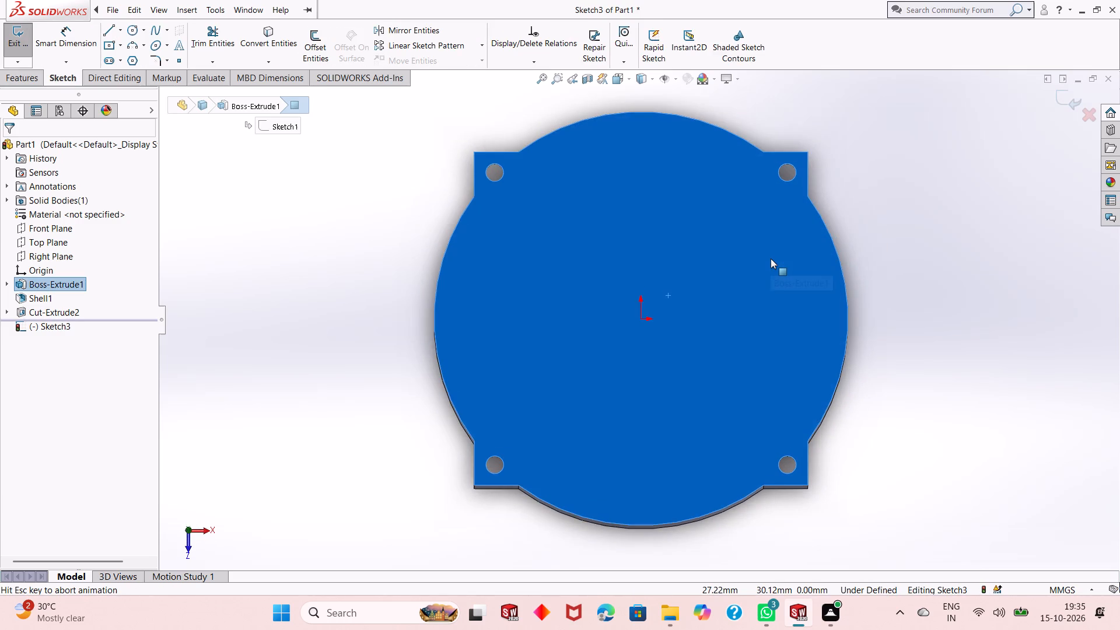
pyautogui.click(225, 278)
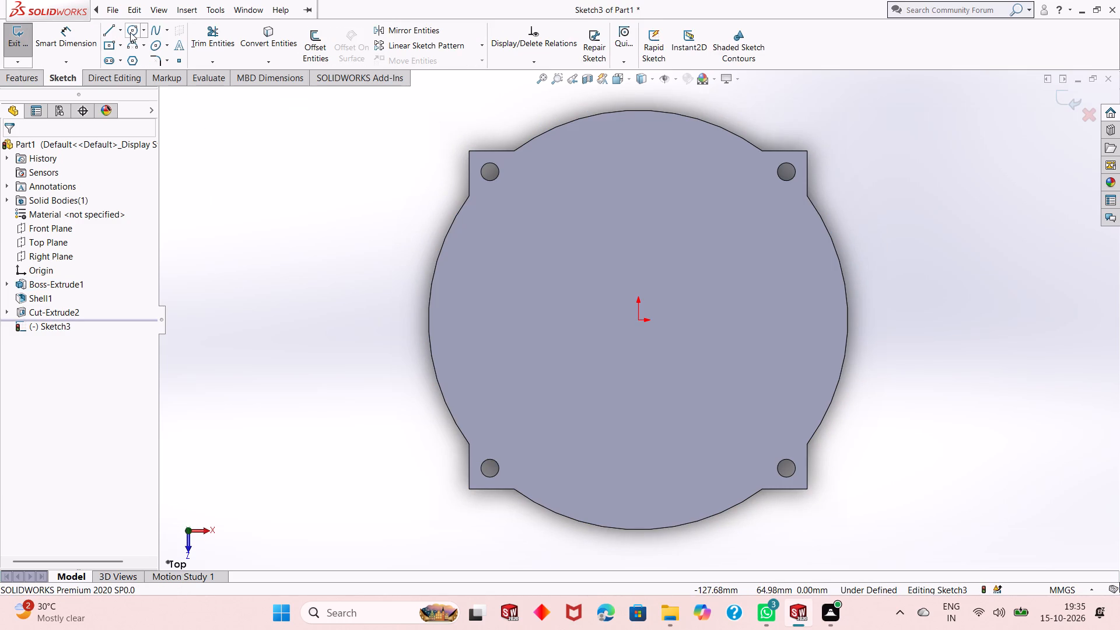
# Sketch a circle centred on the origin of the outer face, roughly half the housing's diameter.
pyautogui.click(130, 32)
pyautogui.click(636, 321)
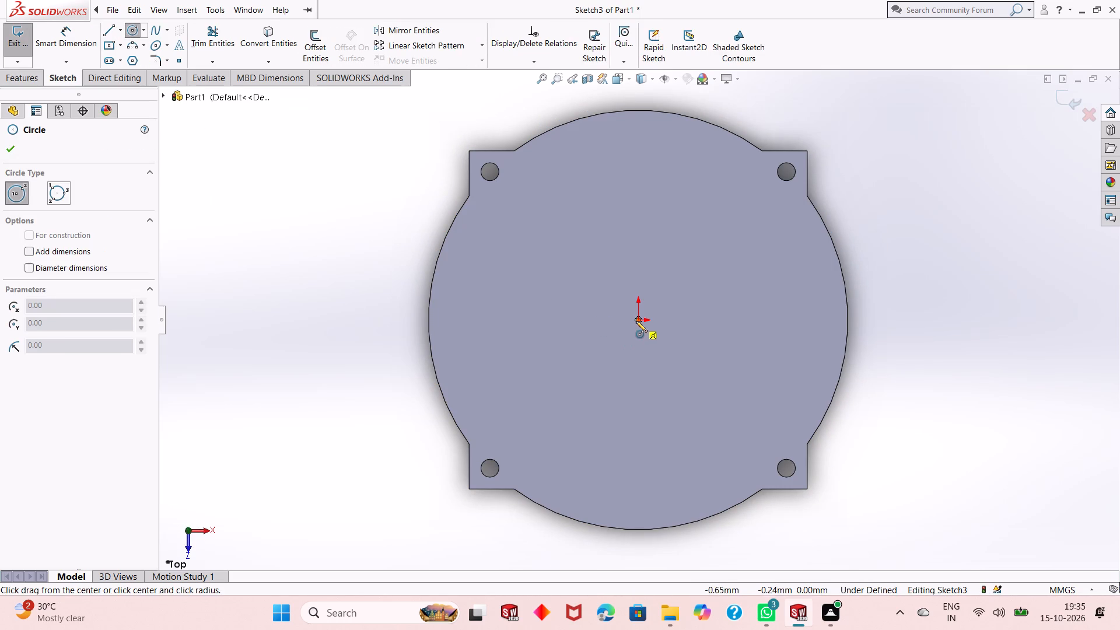
pyautogui.click(652, 213)
pyautogui.rightClick(246, 169)
pyautogui.click(261, 179)
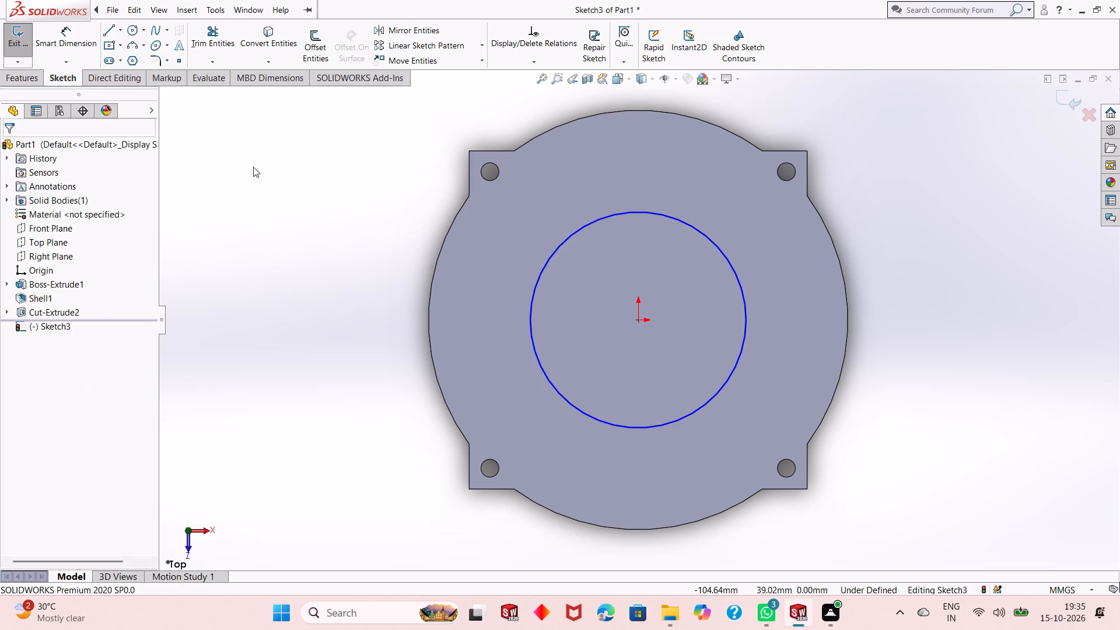
# Dimension the circle on the outer face to a diameter of 54 mm.
pyautogui.click(75, 48)
pyautogui.click(554, 390)
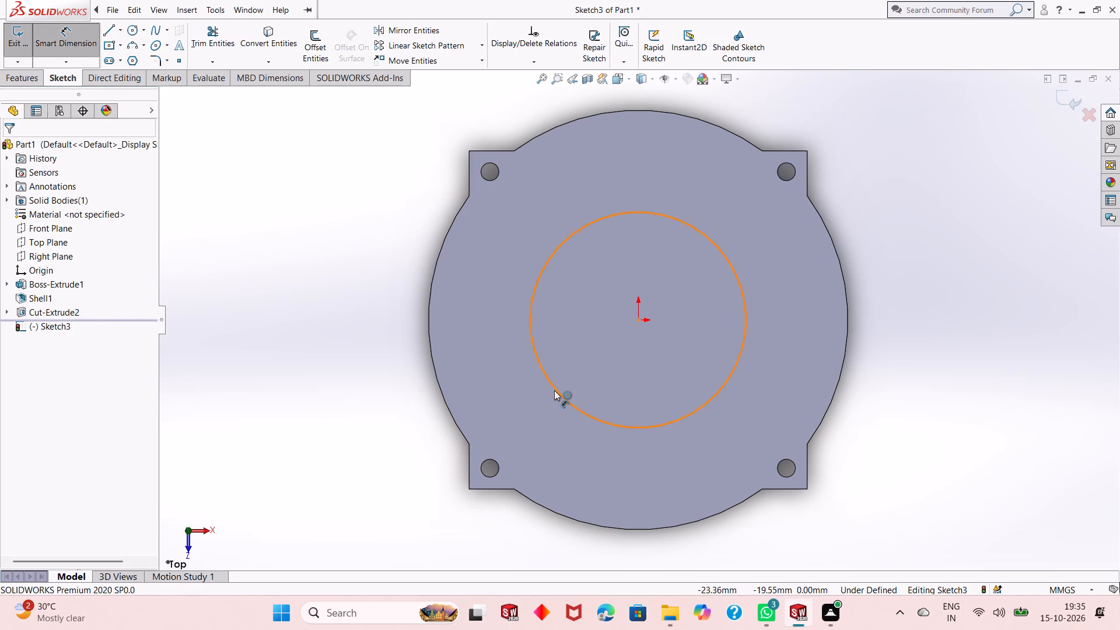
pyautogui.click(397, 471)
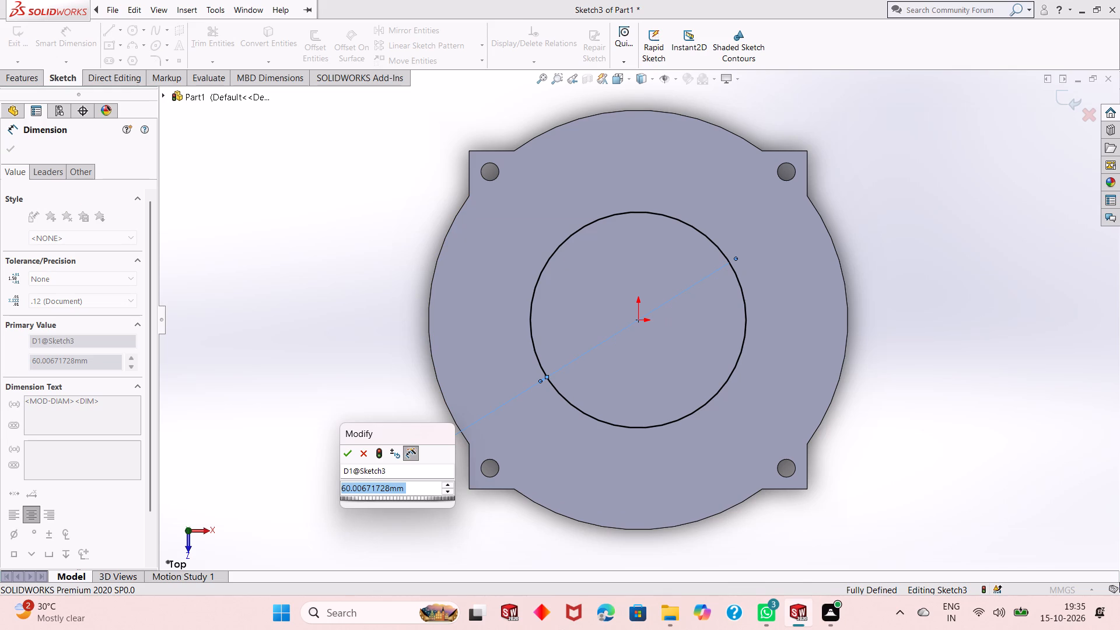
pyautogui.write('54')
pyautogui.press('Return')
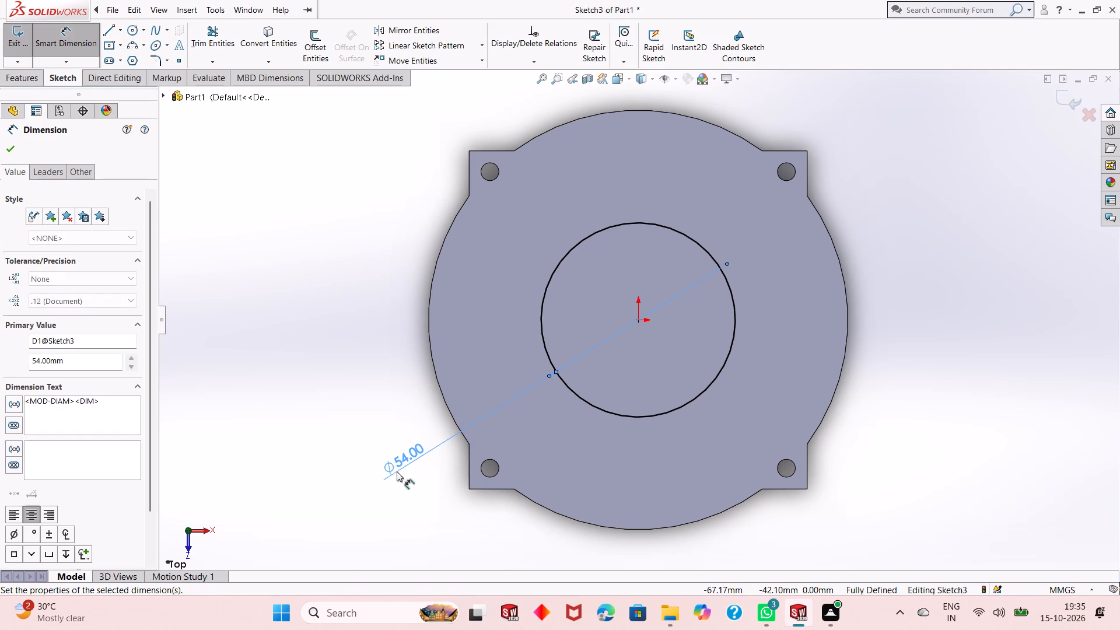
pyautogui.rightClick(309, 326)
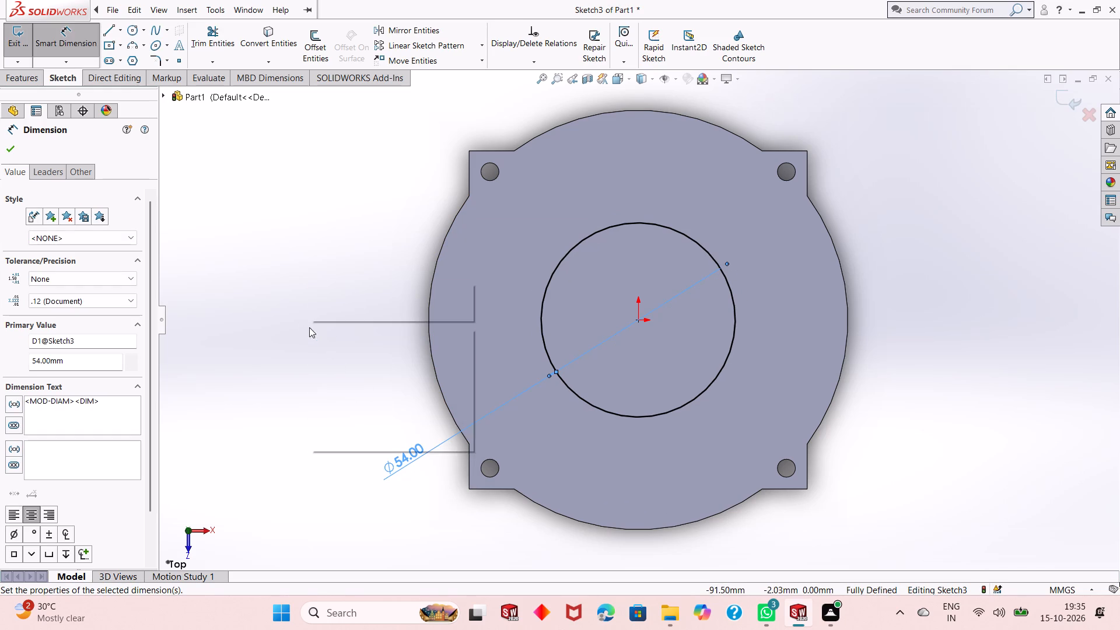
pyautogui.click(341, 368)
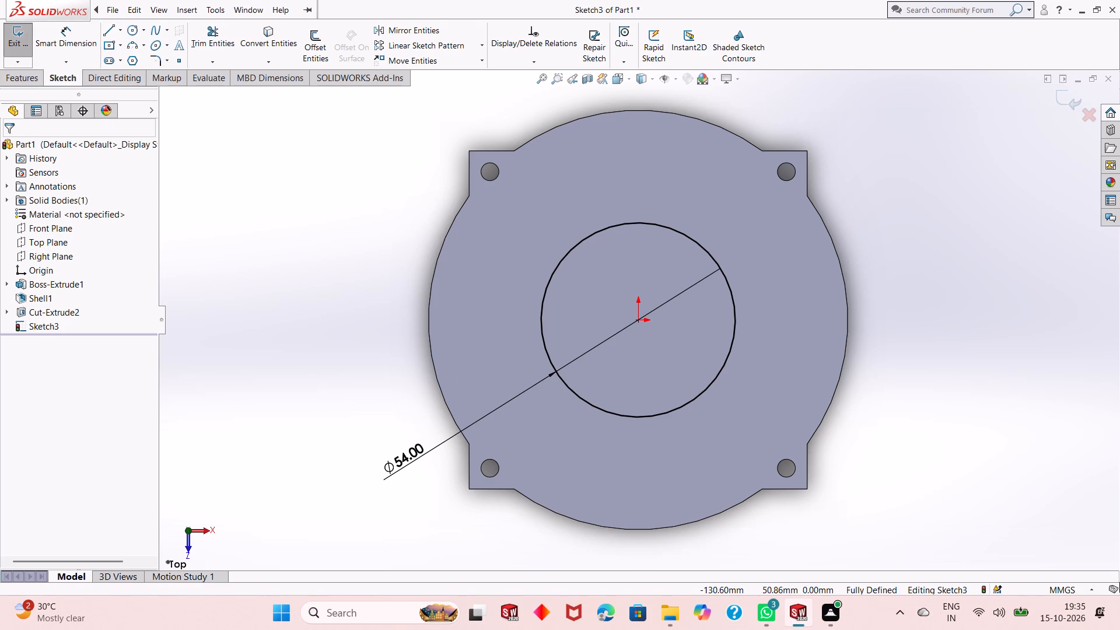
# Boss-extrude the 54 mm circle to a blind depth of 5 mm, reversed to go inward into the housing.
pyautogui.click(17, 76)
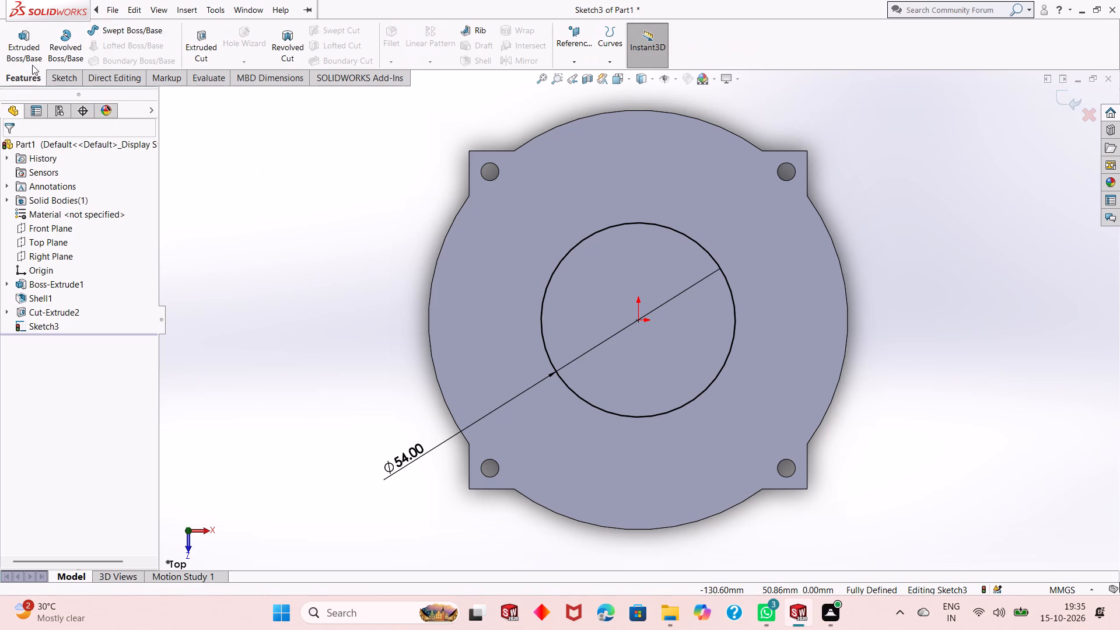
pyautogui.click(18, 52)
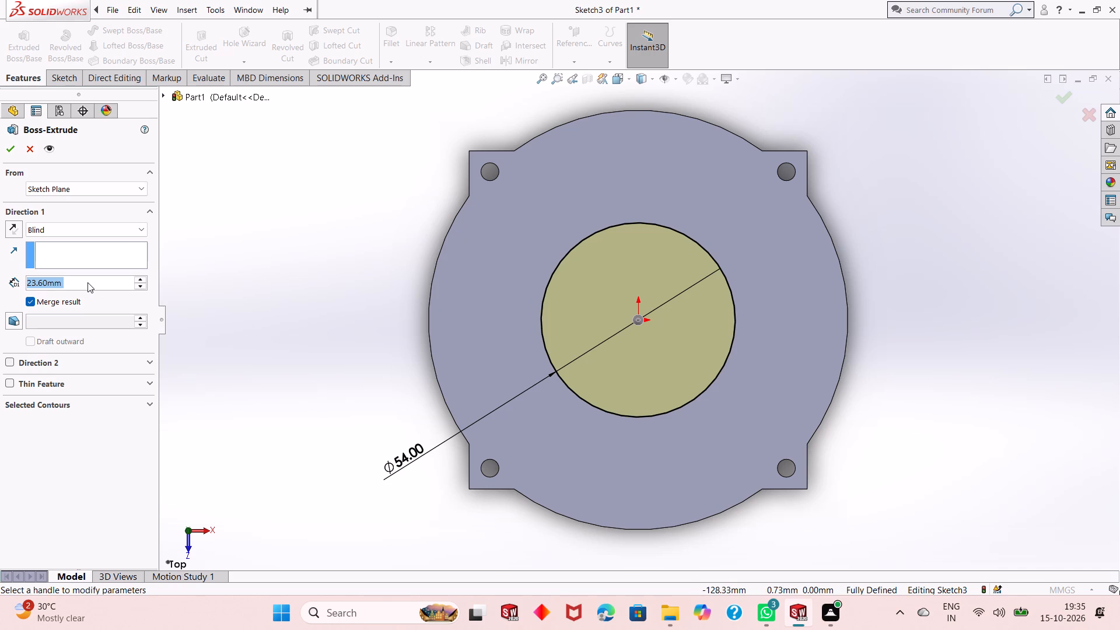
pyautogui.press('5')
pyautogui.press('Return')
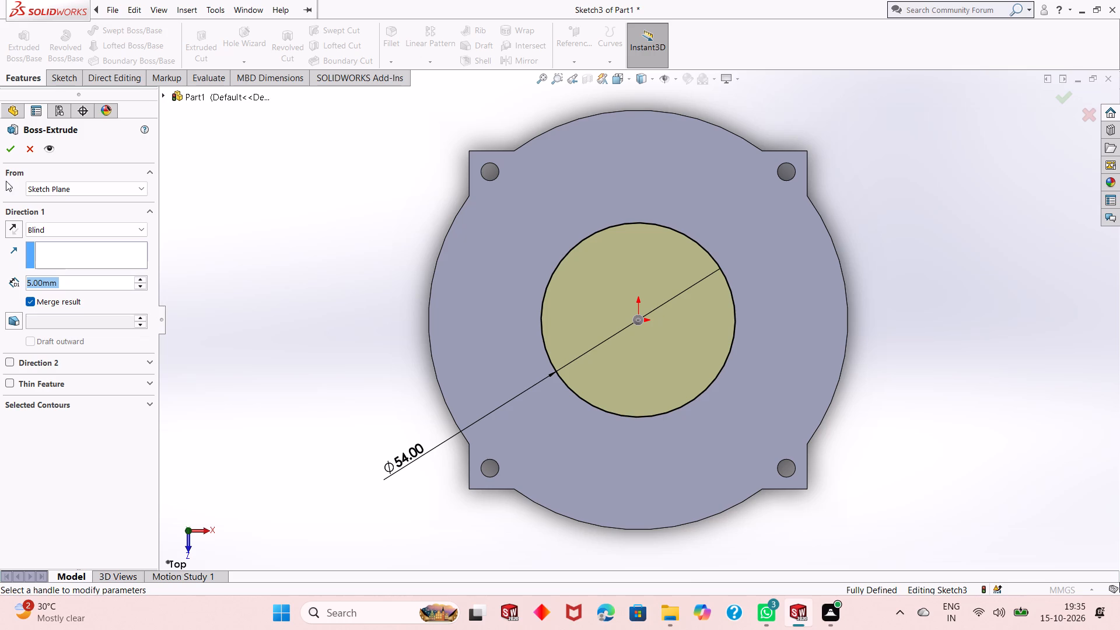
pyautogui.moveTo(411, 406); pyautogui.dragTo(480, 265, button='middle')
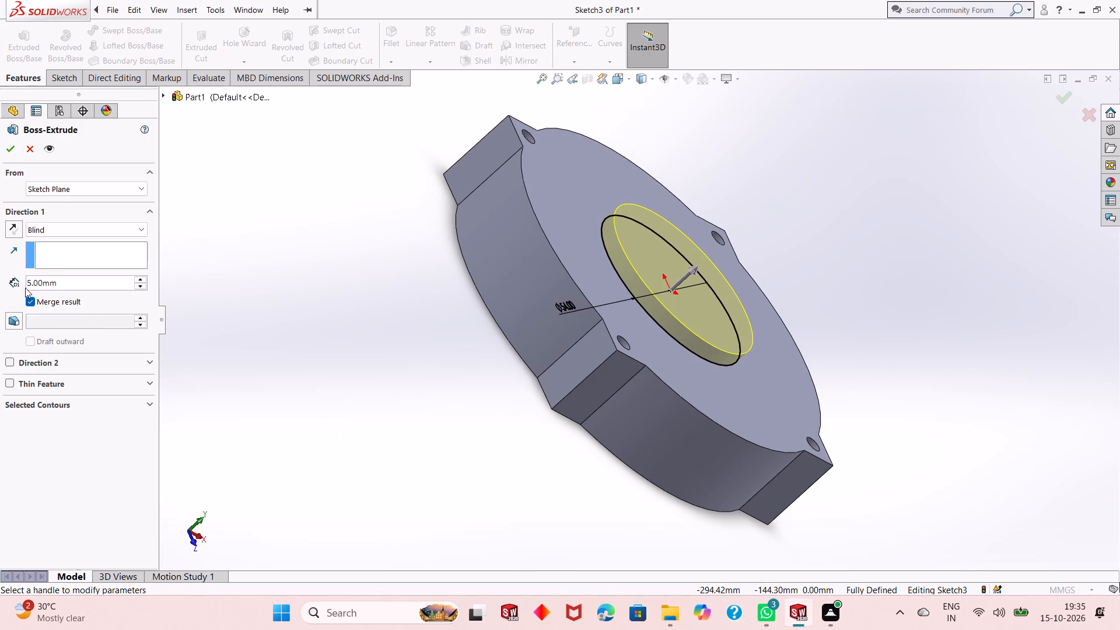
pyautogui.click(12, 234)
pyautogui.click(10, 150)
# Examine the housing's sides, open underside and outer face around the new central boss.
pyautogui.moveTo(379, 352); pyautogui.dragTo(415, 372, button='middle')
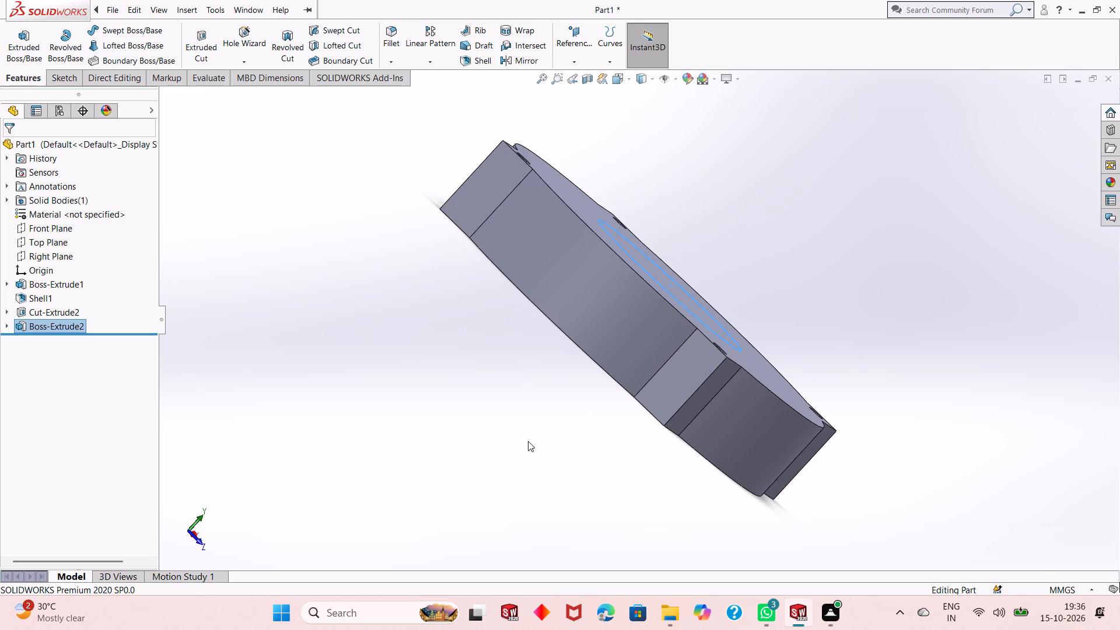
pyautogui.moveTo(617, 406); pyautogui.dragTo(631, 394, button='middle')
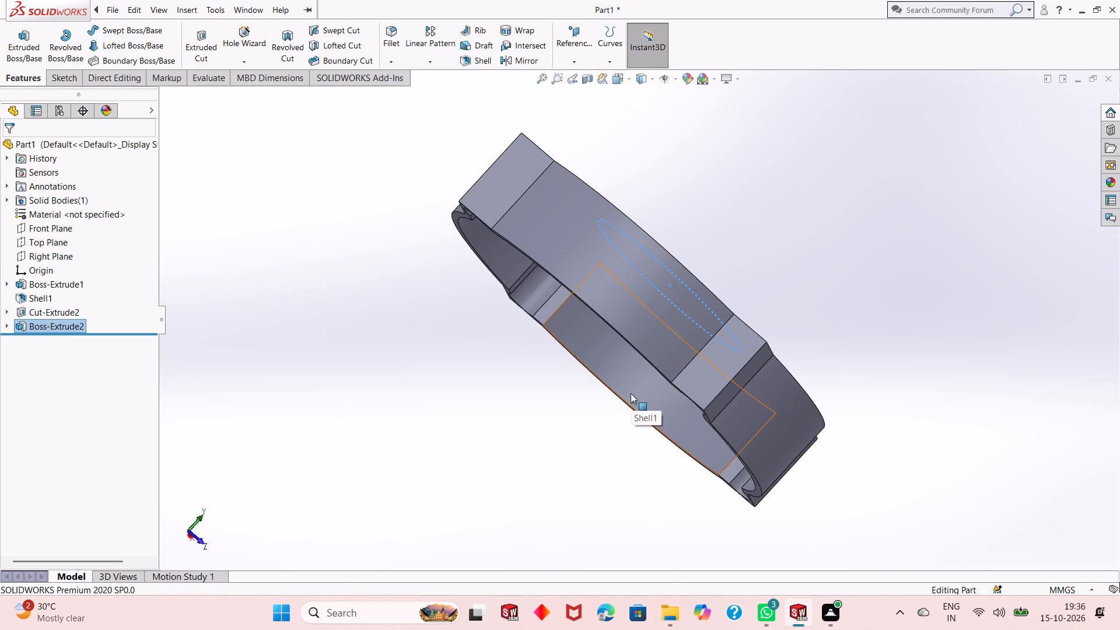
pyautogui.moveTo(631, 393); pyautogui.dragTo(580, 432, button='middle')
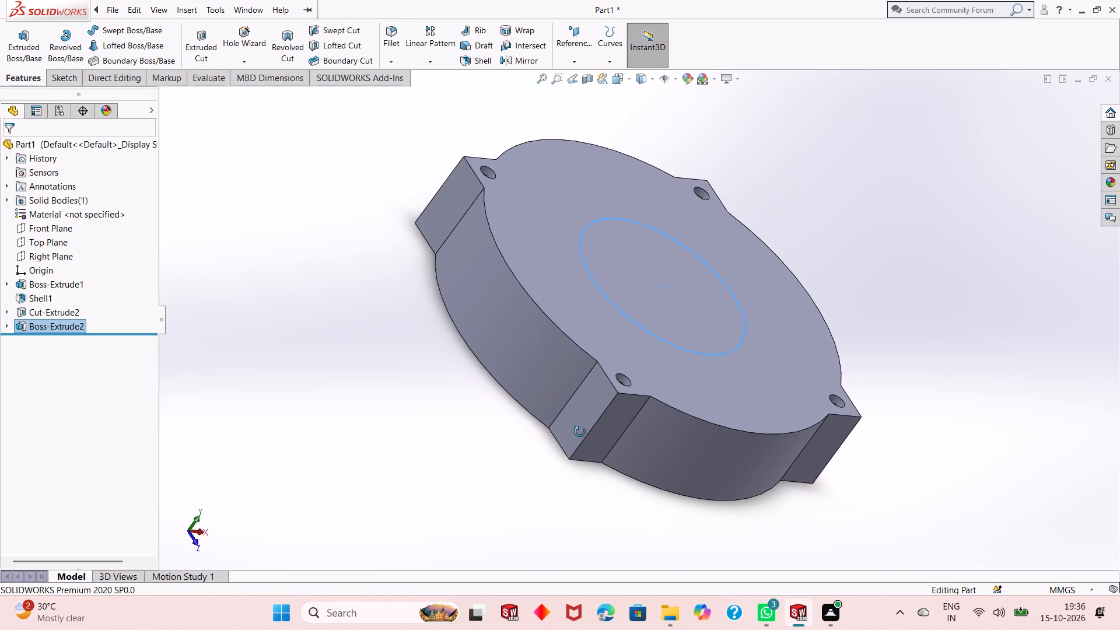
pyautogui.moveTo(580, 432); pyautogui.dragTo(578, 425, button='middle')
pyautogui.moveTo(421, 389); pyautogui.dragTo(460, 363, button='middle')
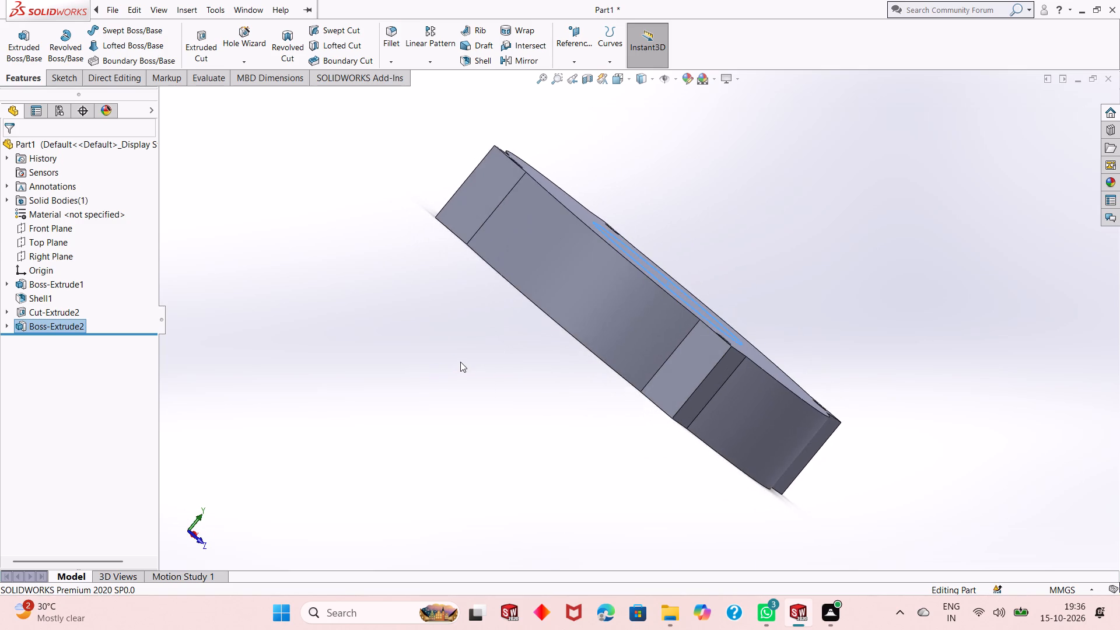
pyautogui.click(460, 362)
pyautogui.scroll(1, 487, 355)
pyautogui.moveTo(488, 355); pyautogui.dragTo(472, 455, button='middle')
# Start a sketch on the closed outer face and draw a circle about 41 mm in diameter centred on the origin.
pyautogui.click(615, 315)
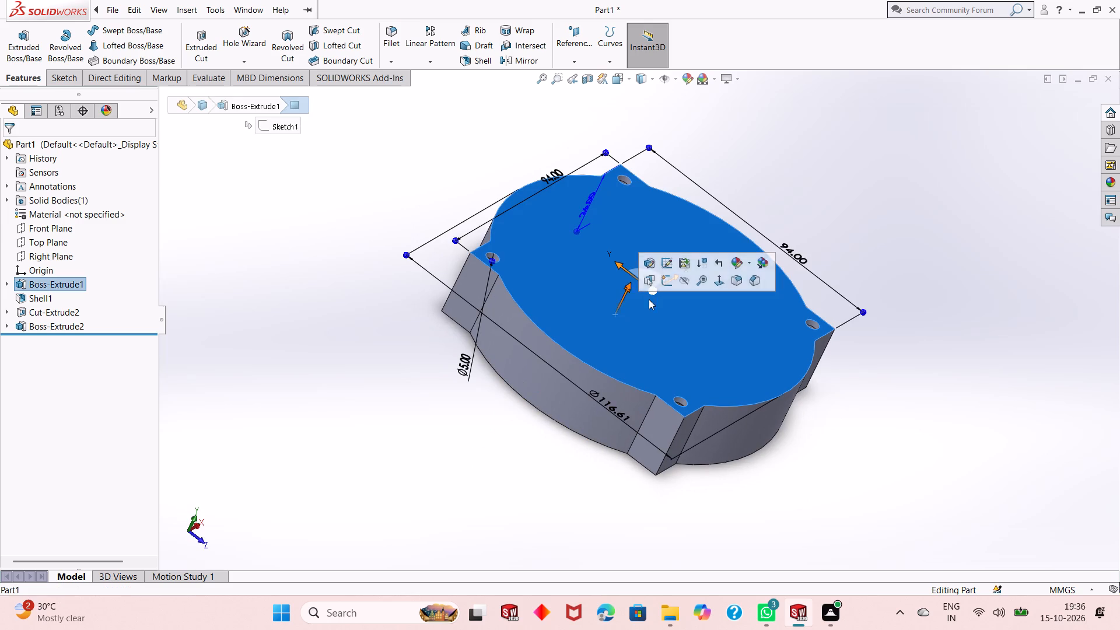
pyautogui.click(667, 283)
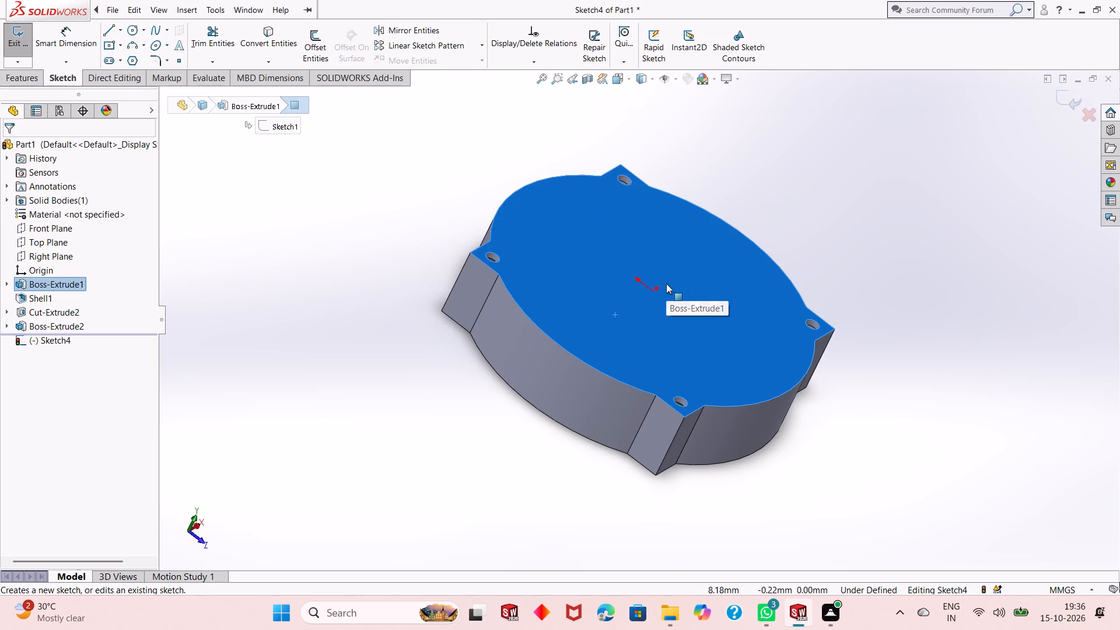
pyautogui.hotkey('ctrl', '8')
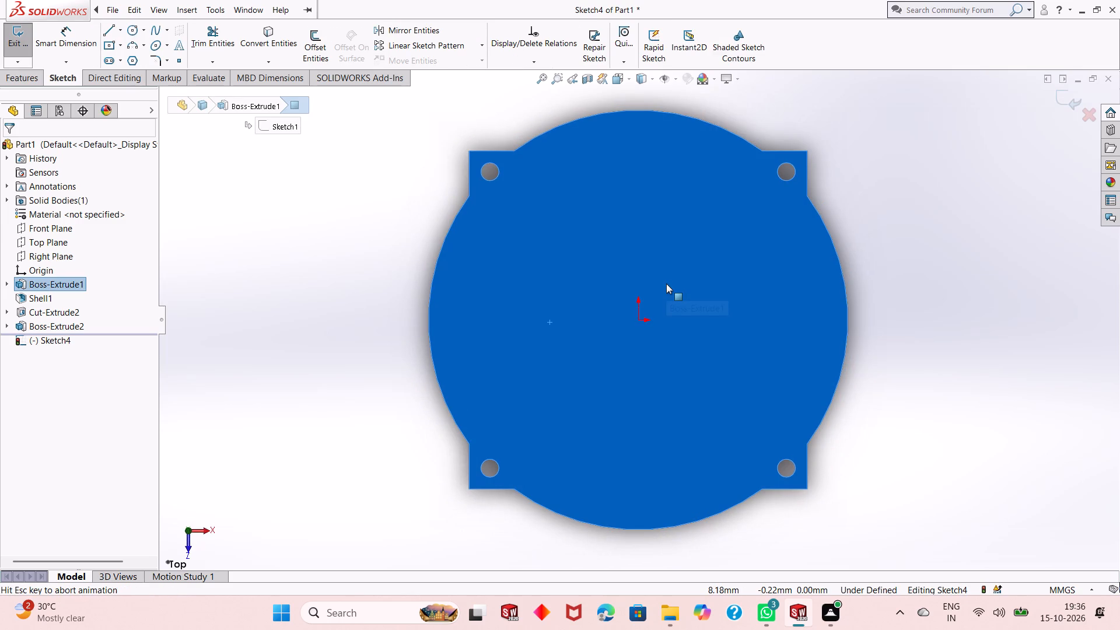
pyautogui.click(384, 212)
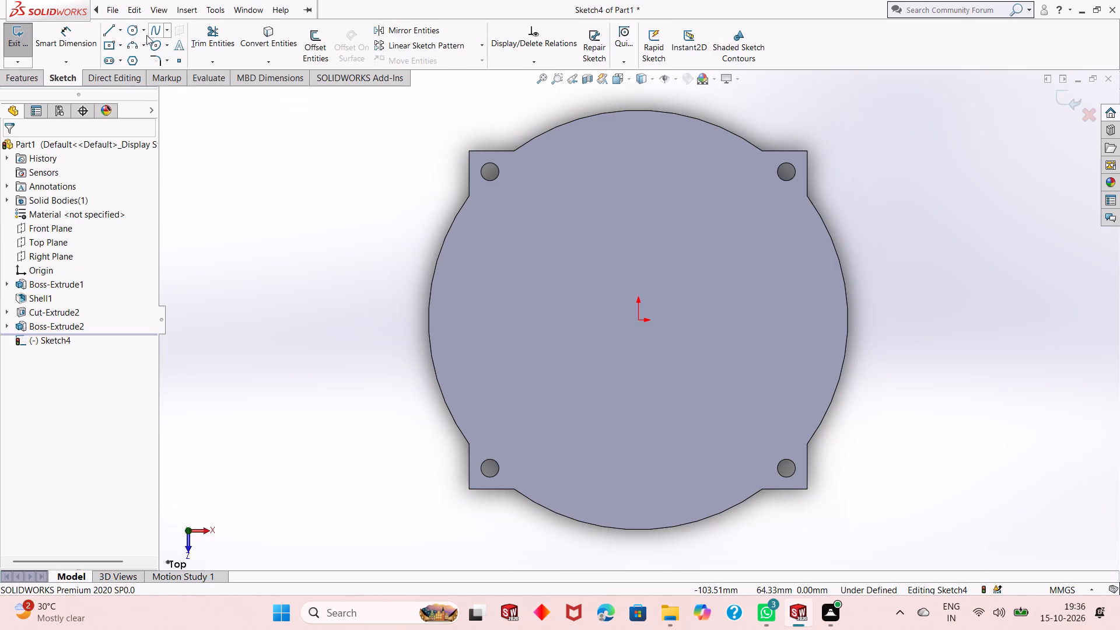
pyautogui.click(134, 32)
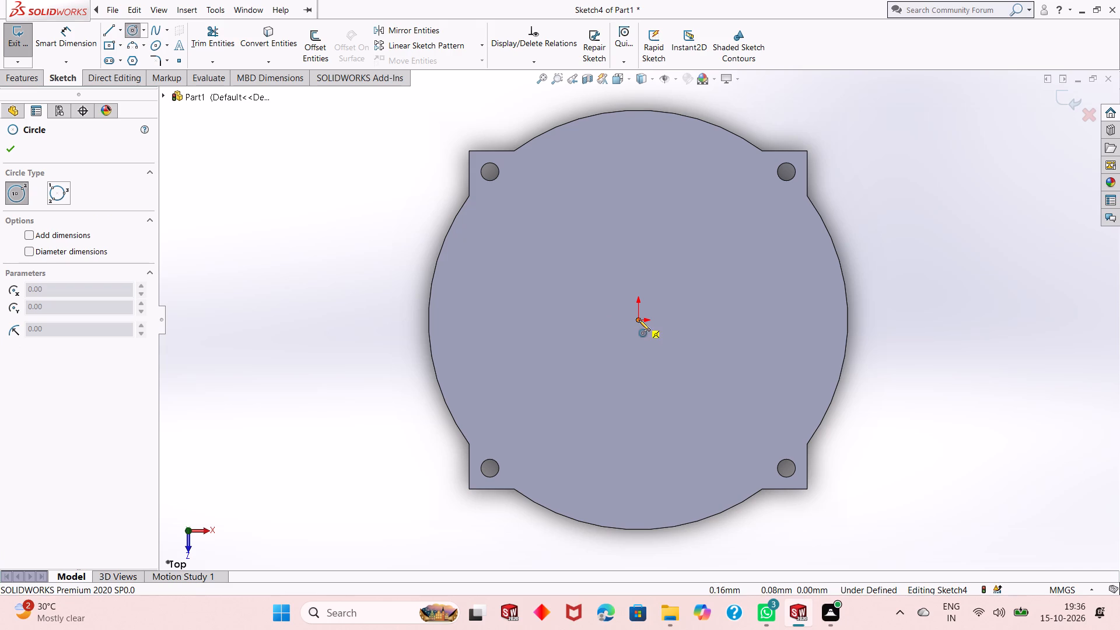
pyautogui.click(639, 320)
pyautogui.click(658, 249)
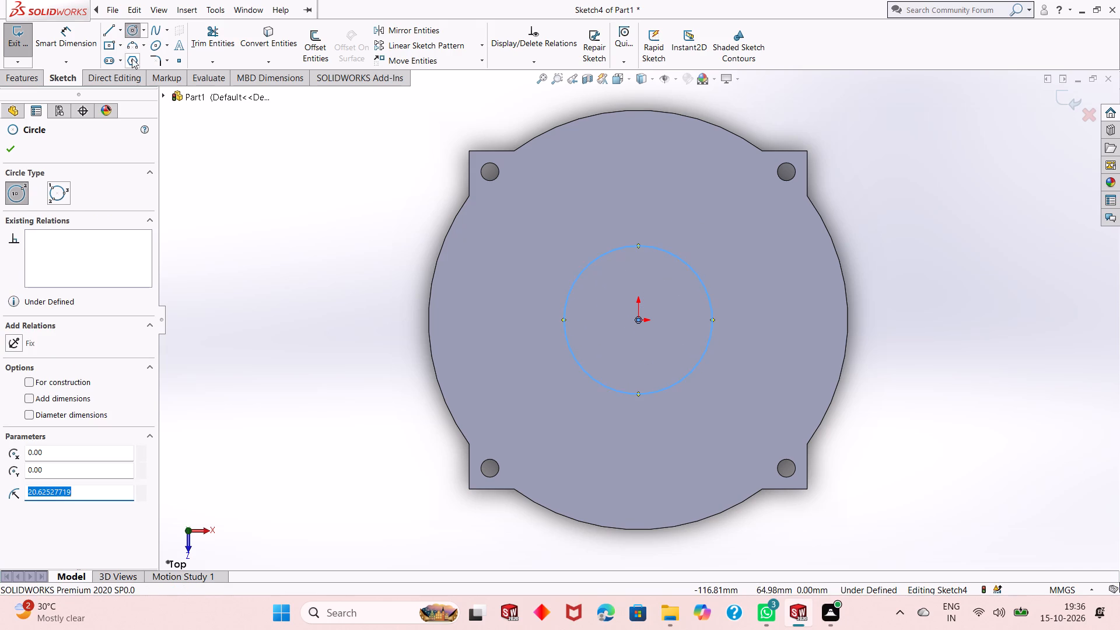
# Dimension the new circle on the outer face to a diameter of 54 mm.
pyautogui.click(83, 44)
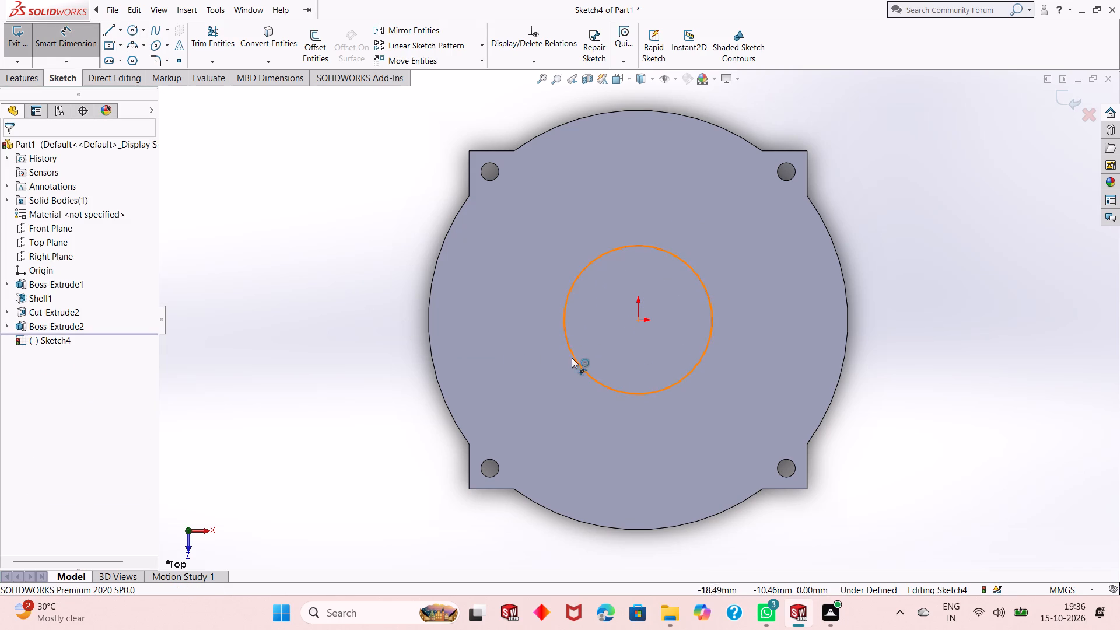
pyautogui.click(577, 358)
pyautogui.click(367, 468)
pyautogui.write('54')
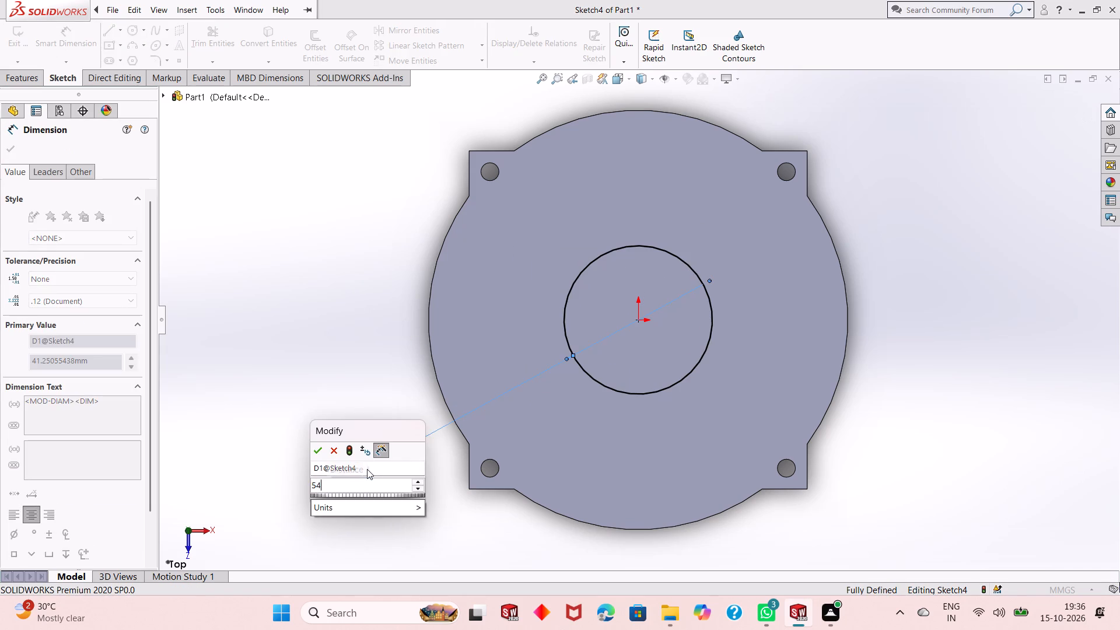
pyautogui.press('Return')
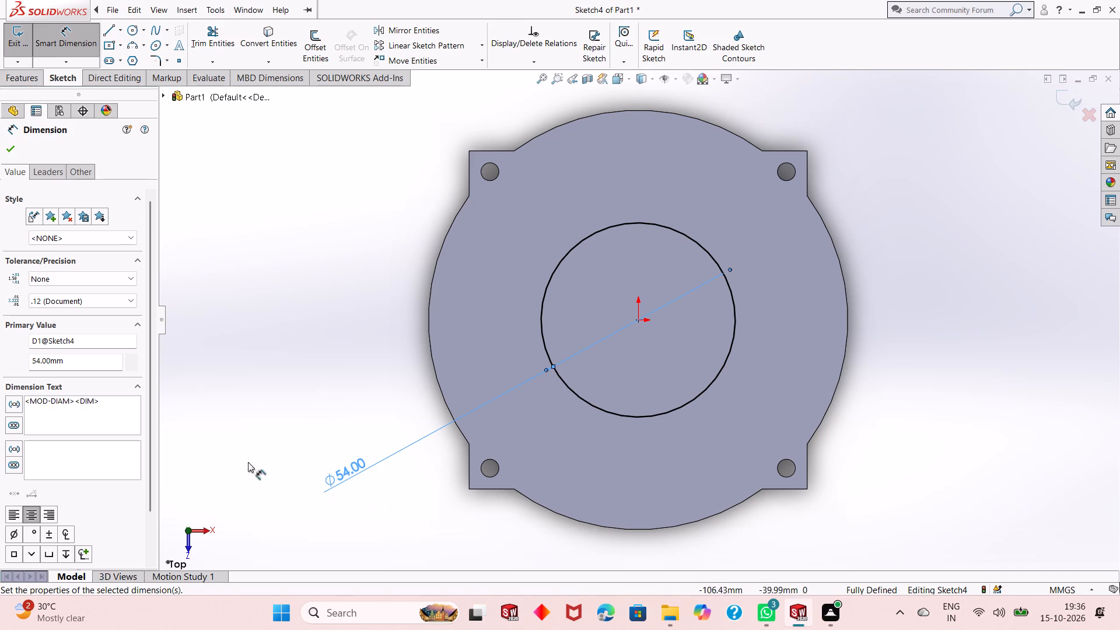
pyautogui.rightClick(283, 278)
pyautogui.click(334, 318)
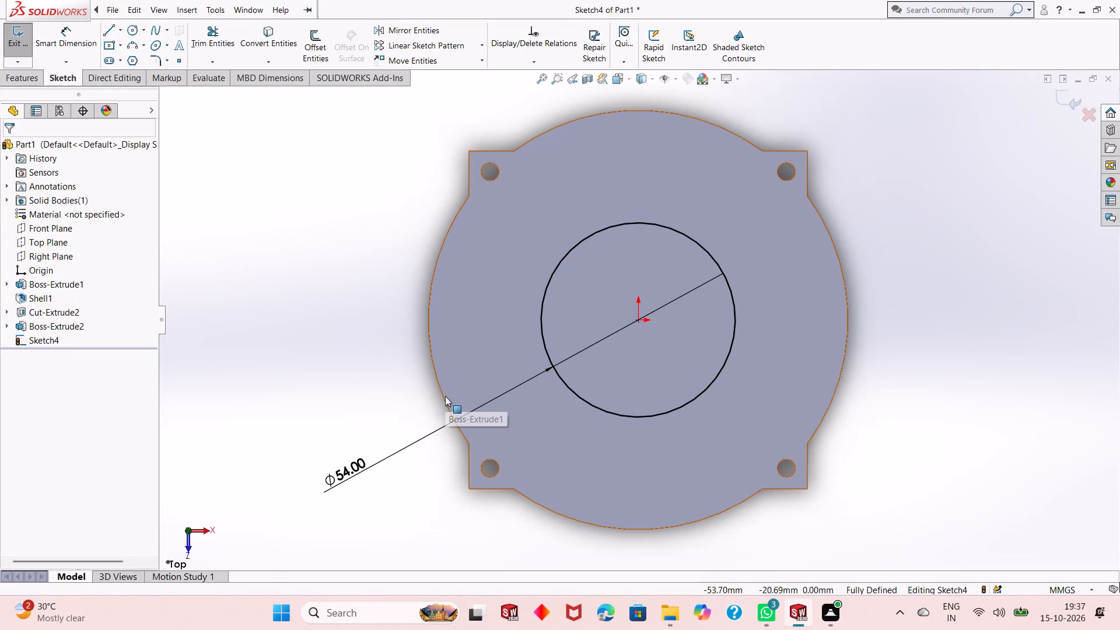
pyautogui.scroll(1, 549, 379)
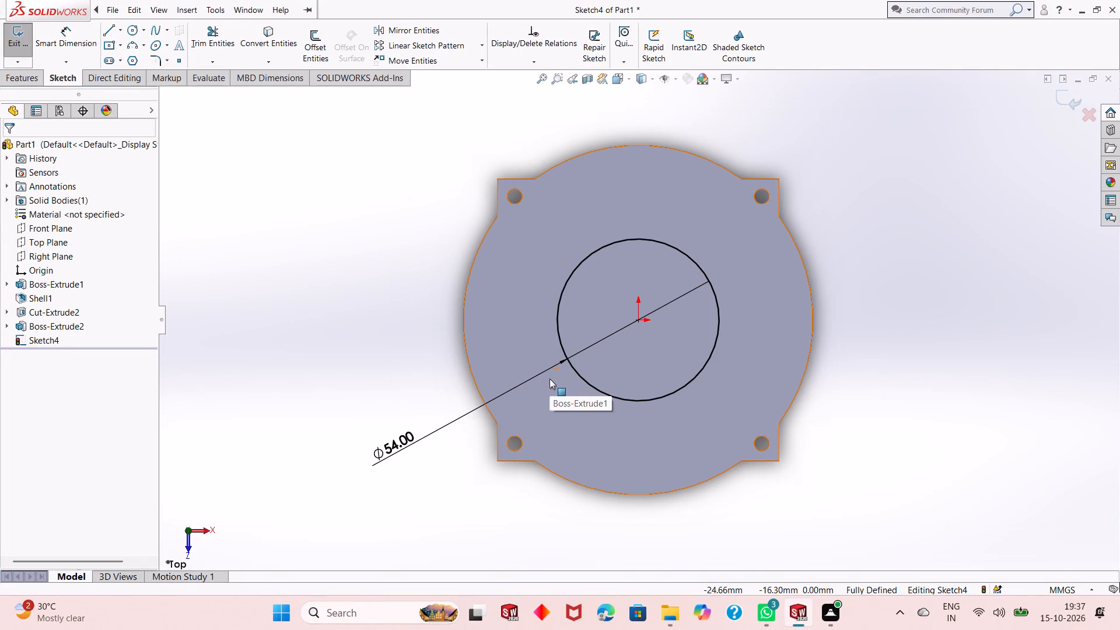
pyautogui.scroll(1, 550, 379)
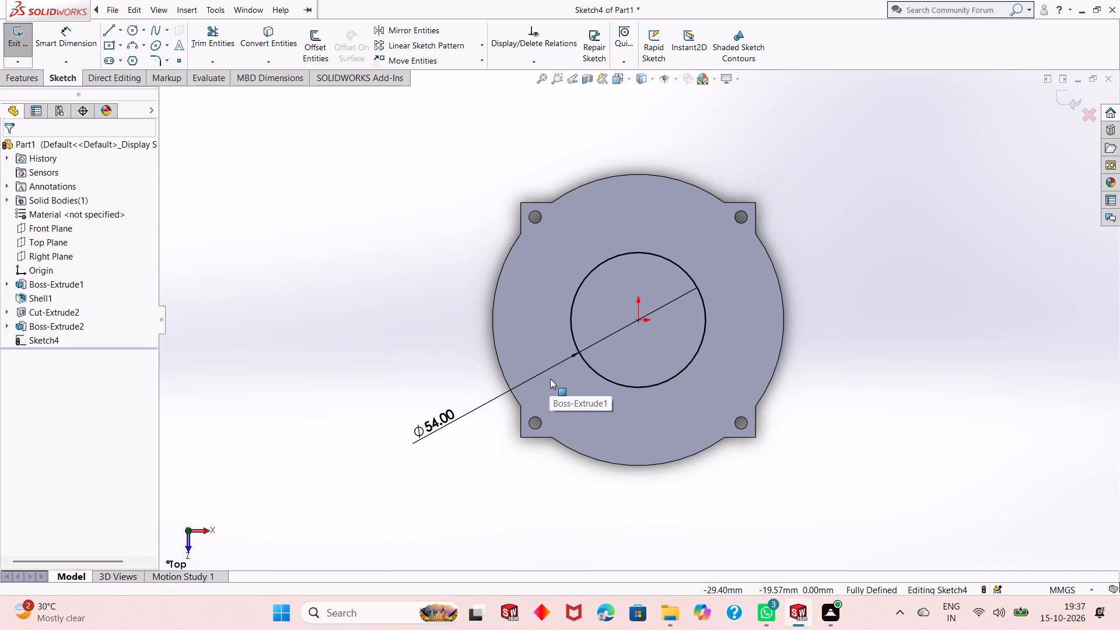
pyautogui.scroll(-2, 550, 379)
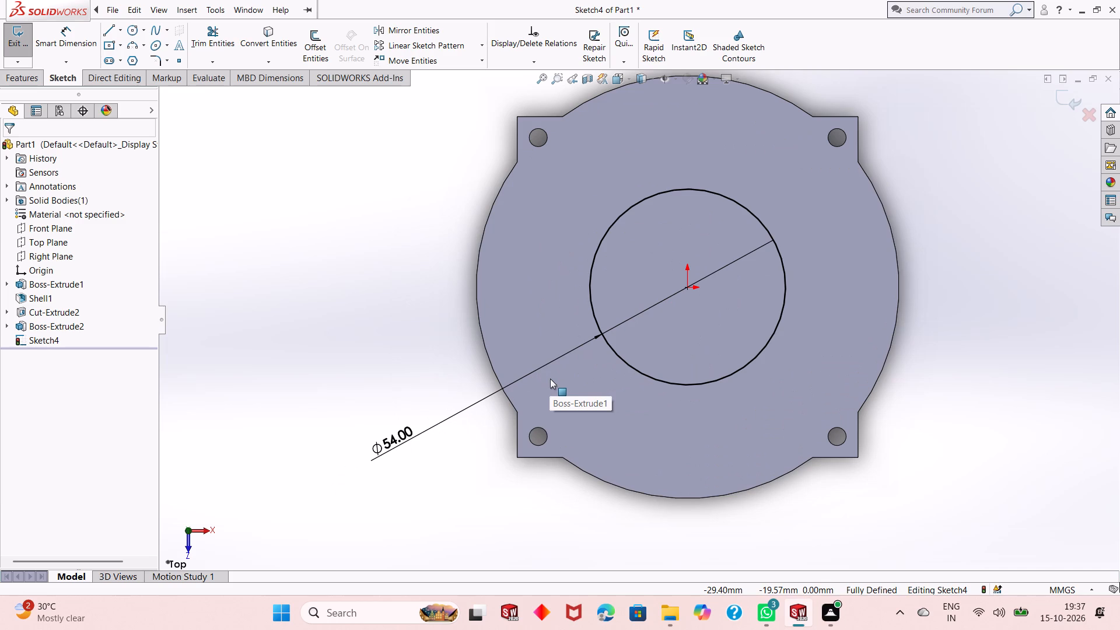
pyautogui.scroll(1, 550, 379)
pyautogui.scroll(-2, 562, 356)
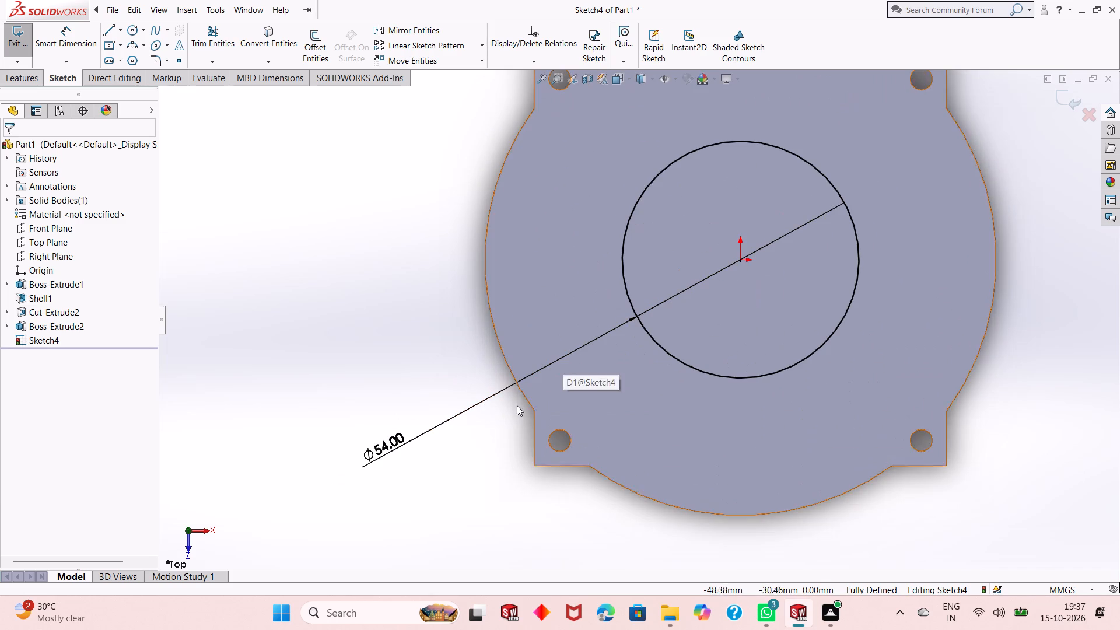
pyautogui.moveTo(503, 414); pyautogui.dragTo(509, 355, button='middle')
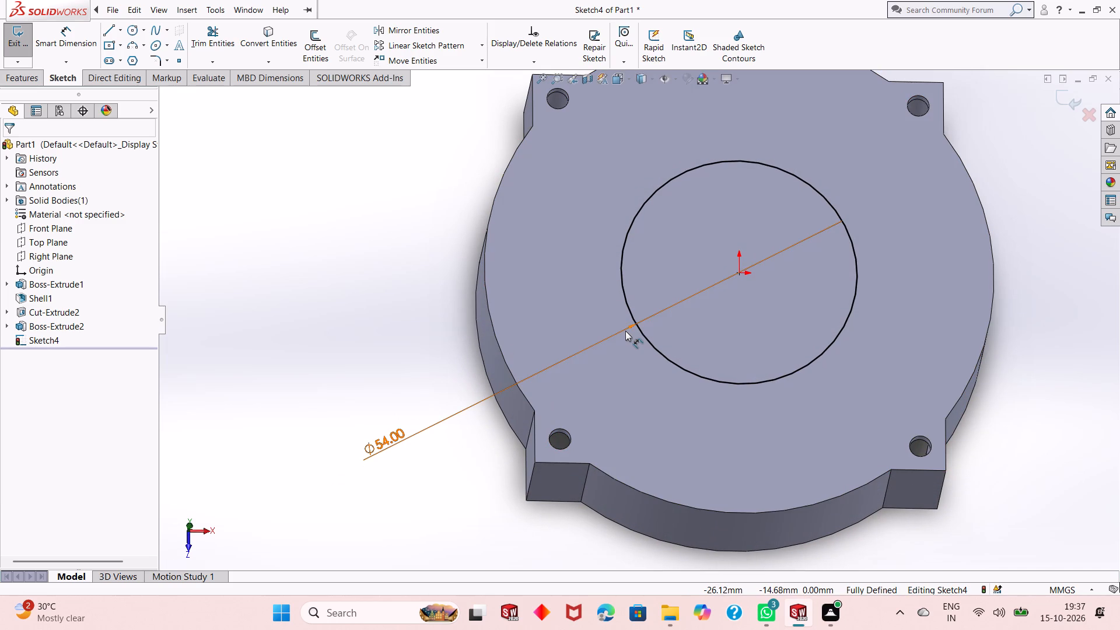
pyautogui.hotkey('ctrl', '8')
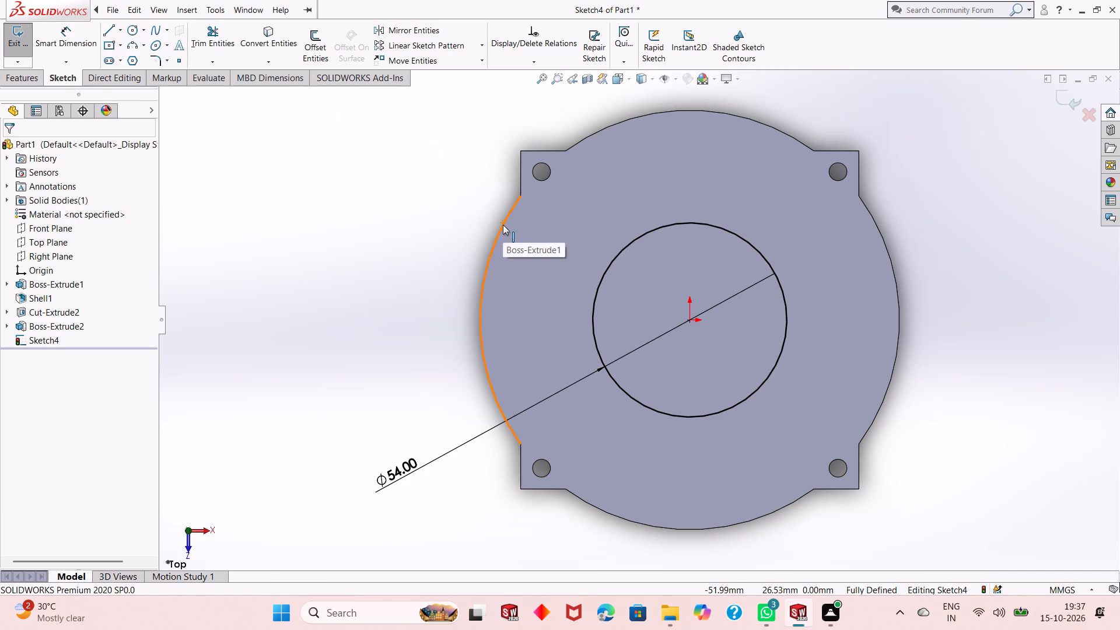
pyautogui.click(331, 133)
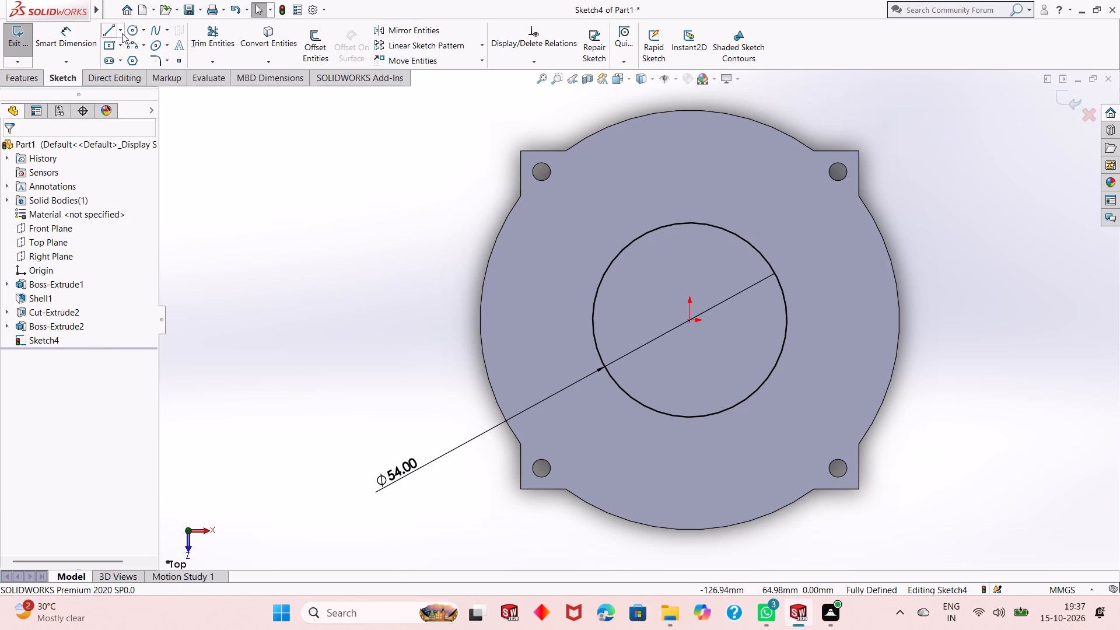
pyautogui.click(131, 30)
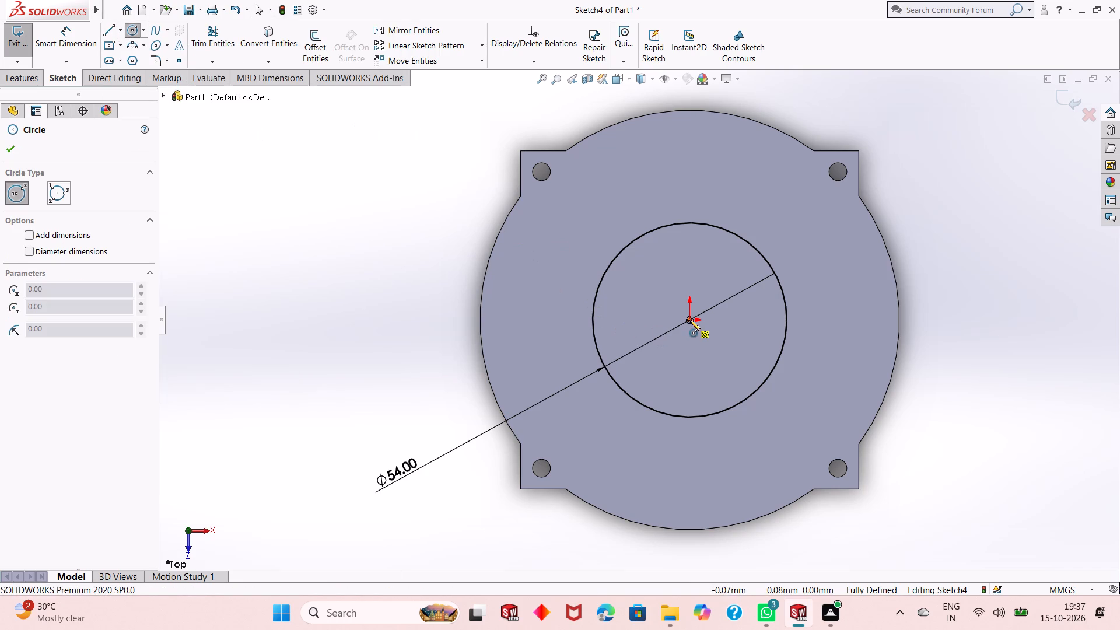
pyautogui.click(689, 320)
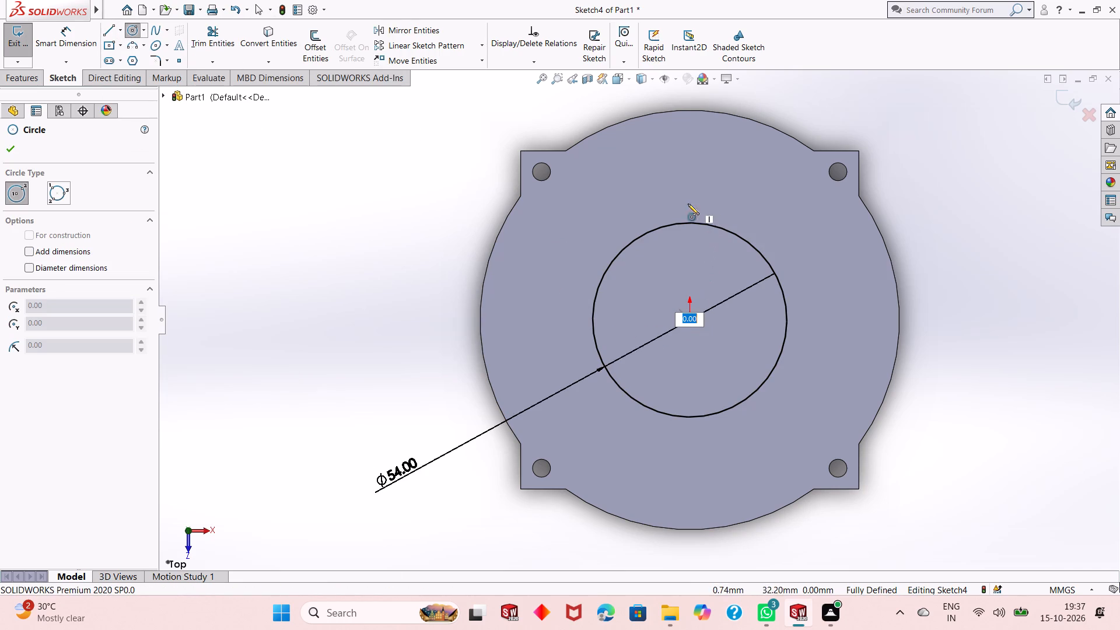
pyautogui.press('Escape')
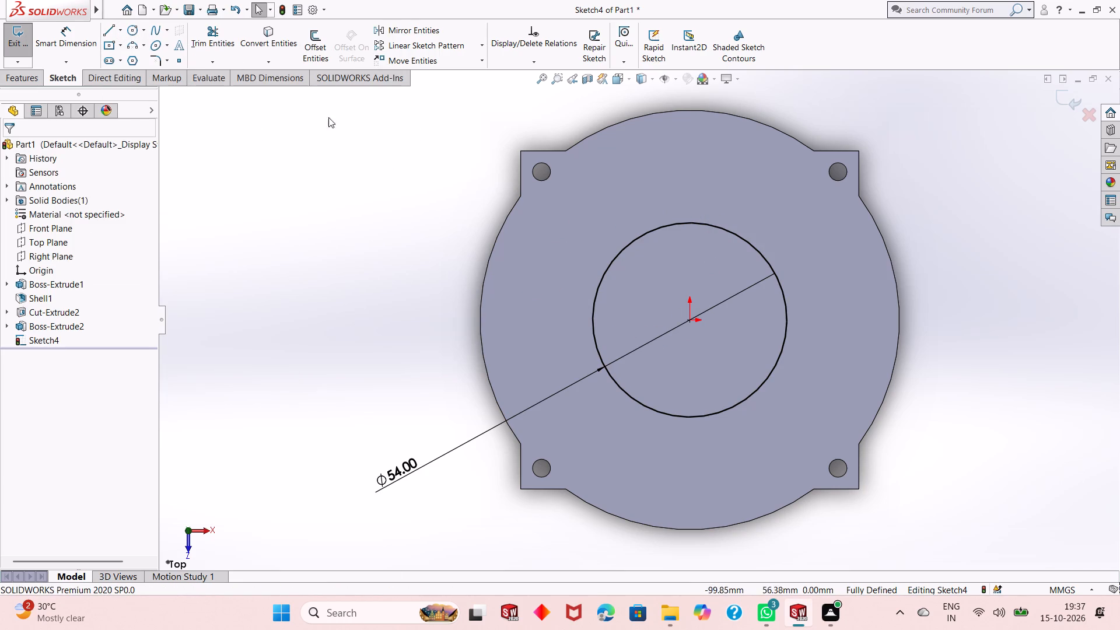
# Sketch a larger circle concentric with the 54 mm circle, centred on the origin and kept inside the four corner holes.
pyautogui.click(136, 33)
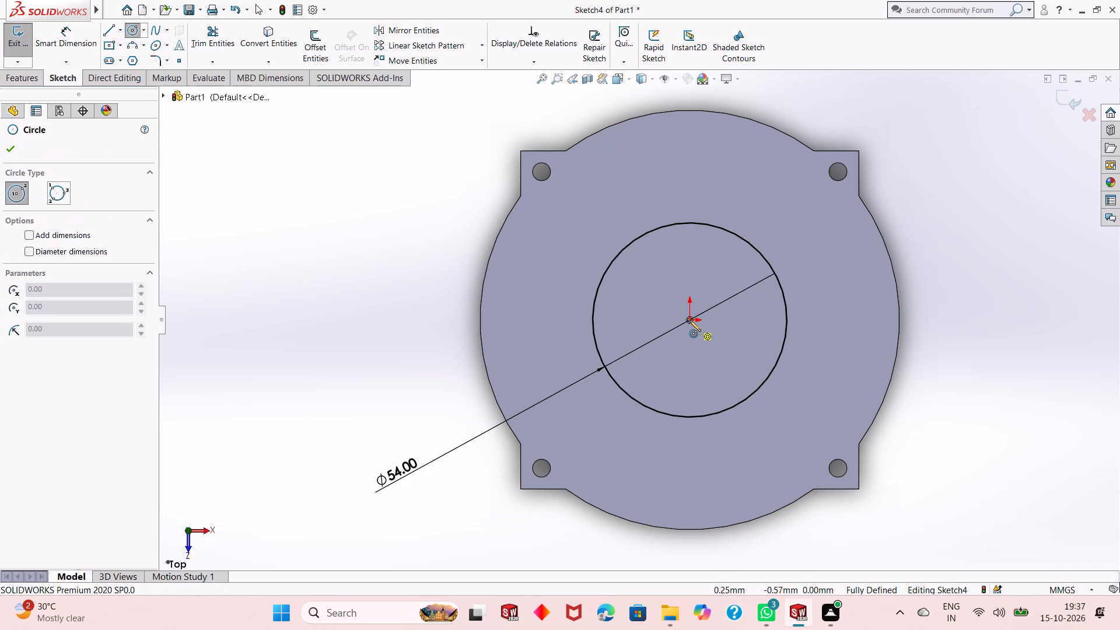
pyautogui.click(689, 320)
pyautogui.click(700, 161)
pyautogui.press('Escape')
pyautogui.press('Escape')
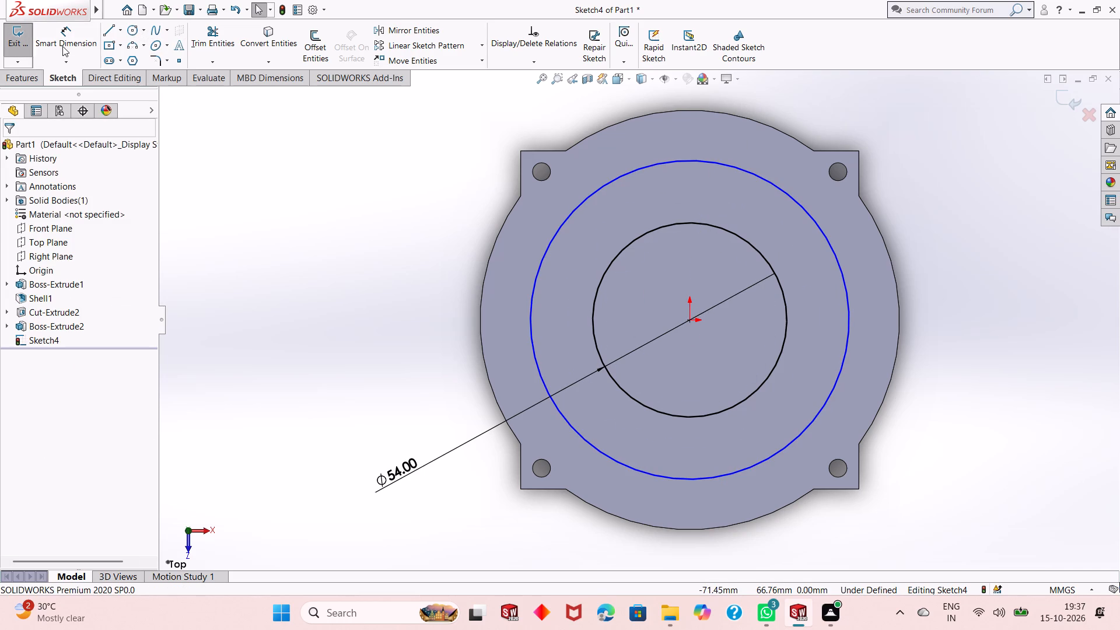
# Dimension the larger concentric circle on the outer face to a diameter of 110 mm.
pyautogui.click(64, 47)
pyautogui.click(545, 380)
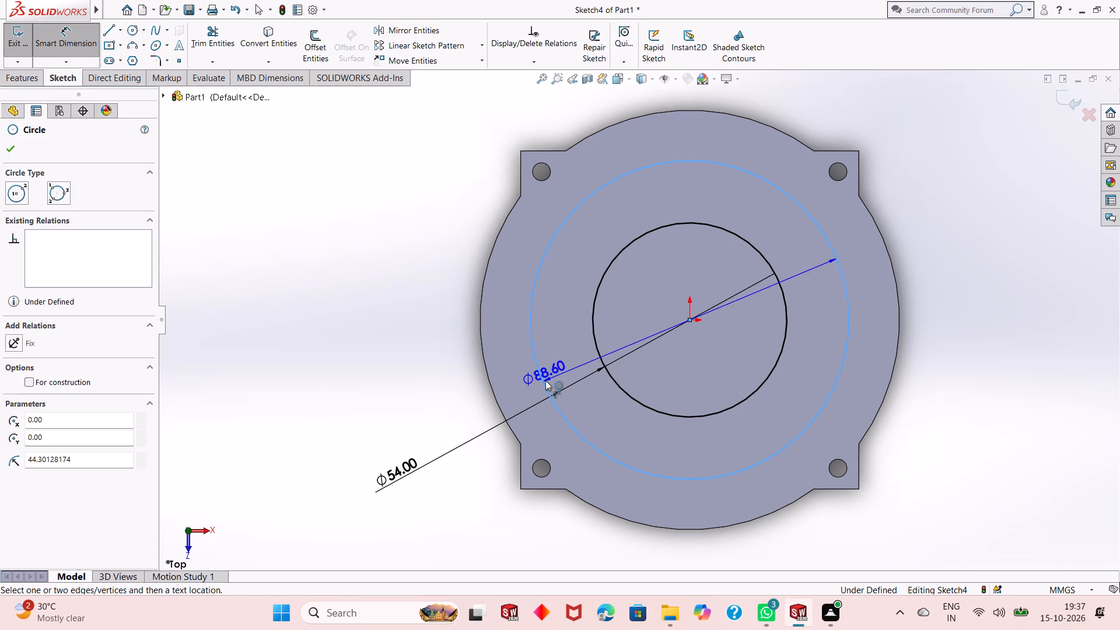
pyautogui.click(419, 524)
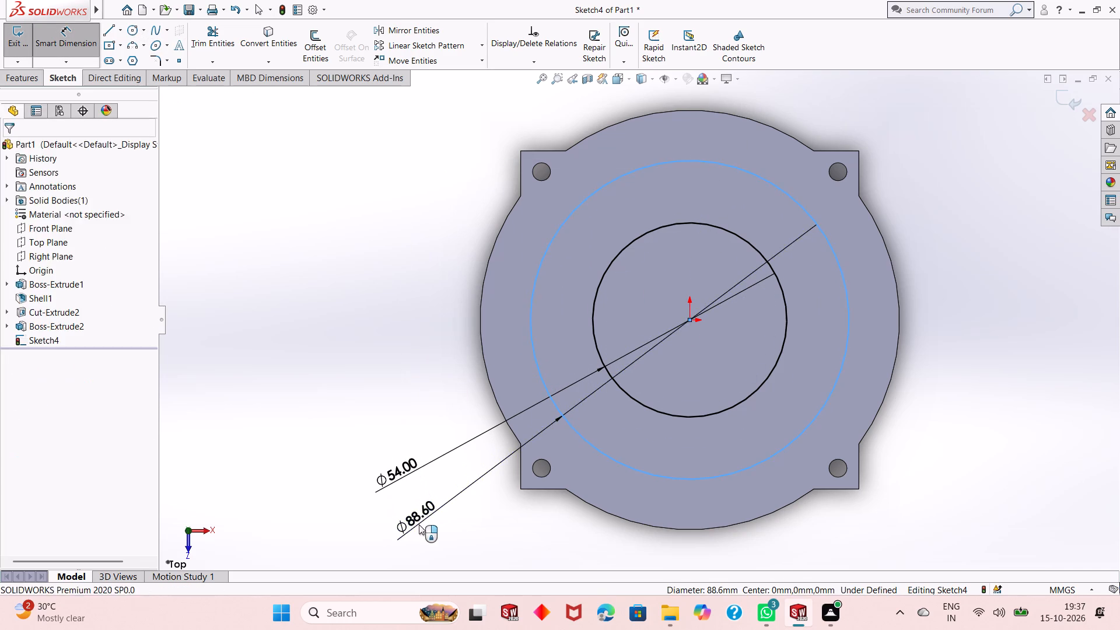
pyautogui.write('110')
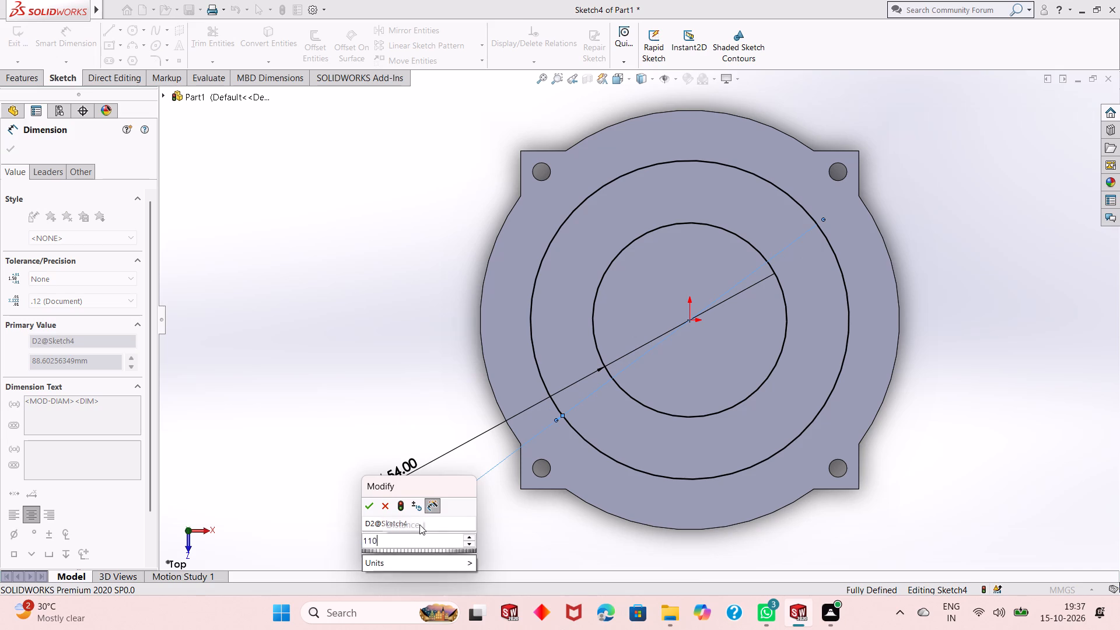
pyautogui.press('Return')
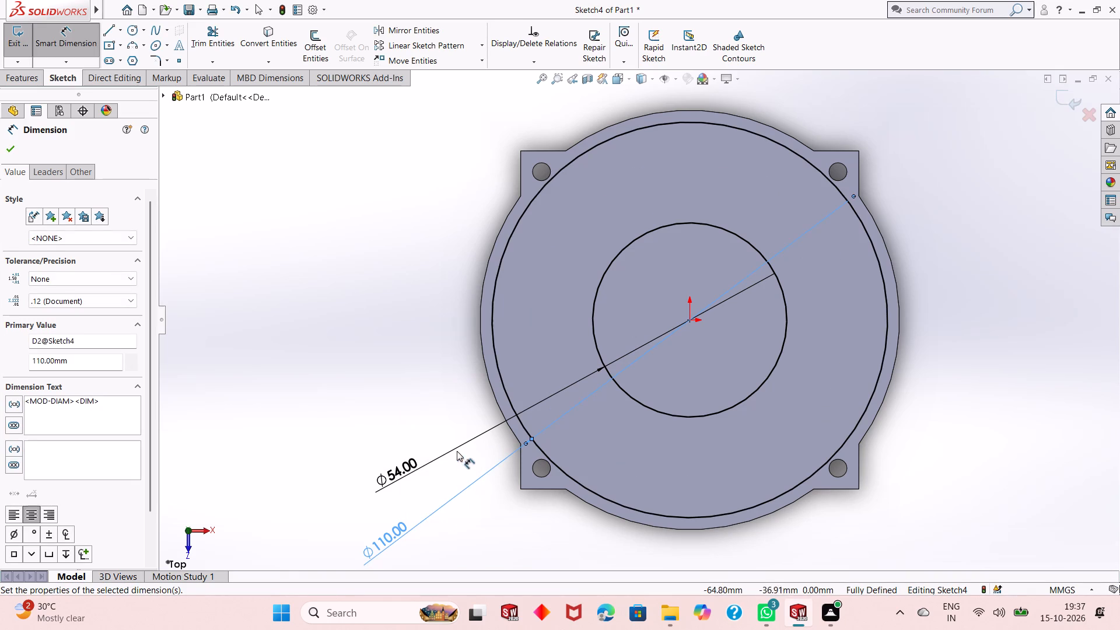
pyautogui.click(498, 402)
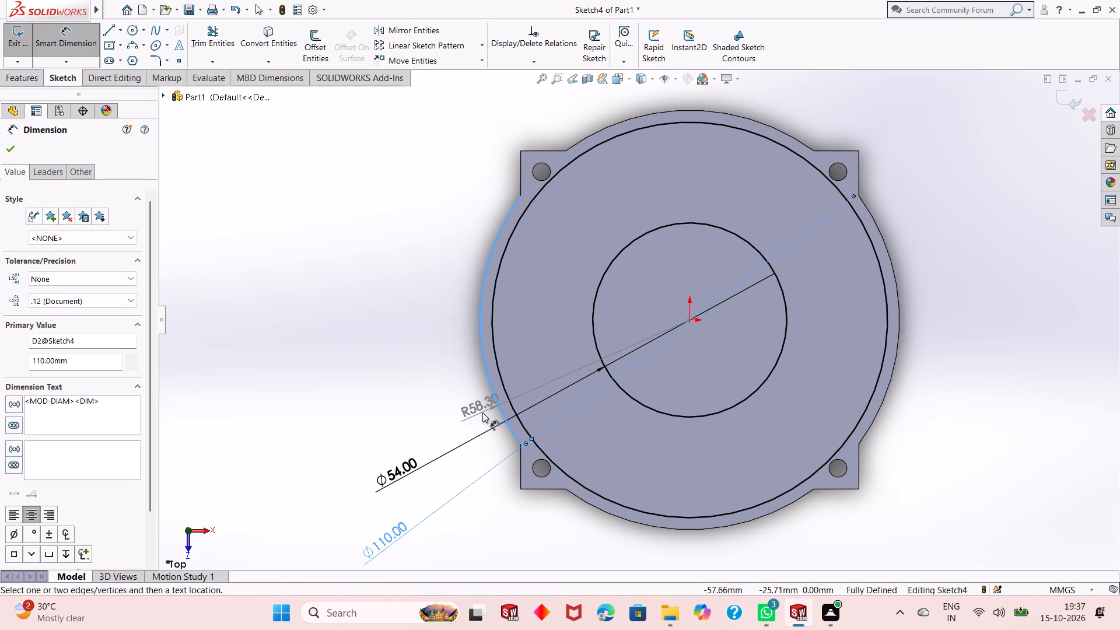
pyautogui.press('Escape')
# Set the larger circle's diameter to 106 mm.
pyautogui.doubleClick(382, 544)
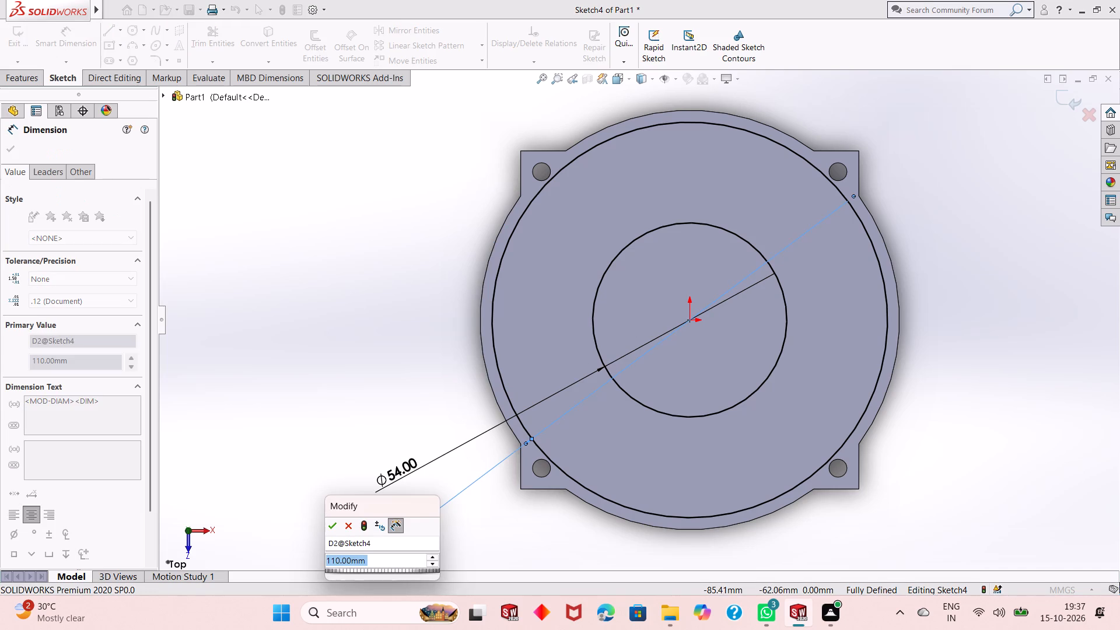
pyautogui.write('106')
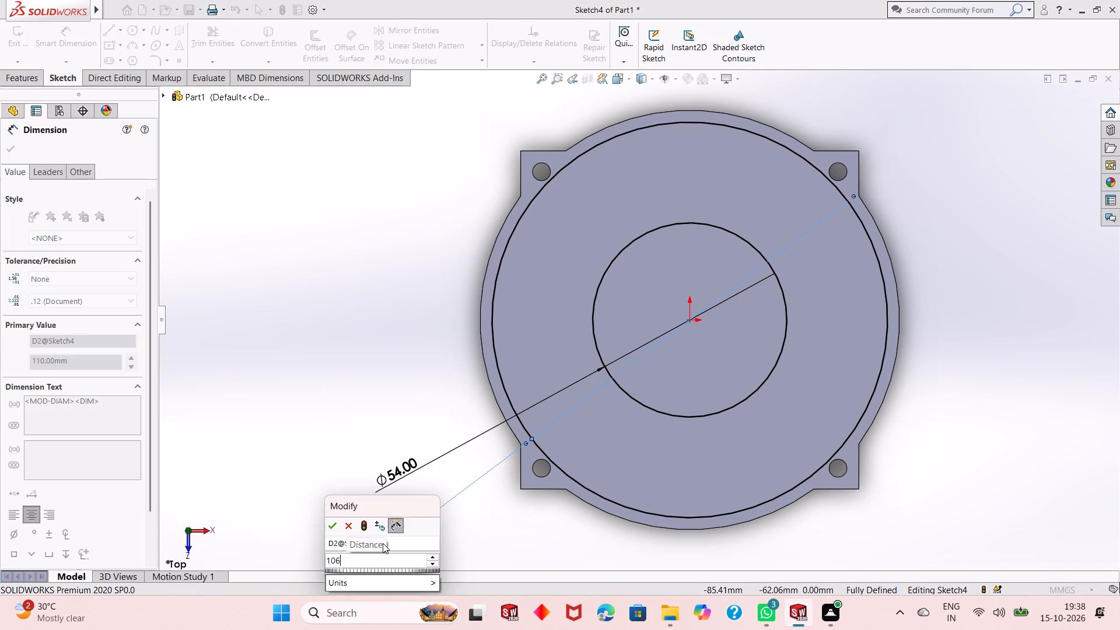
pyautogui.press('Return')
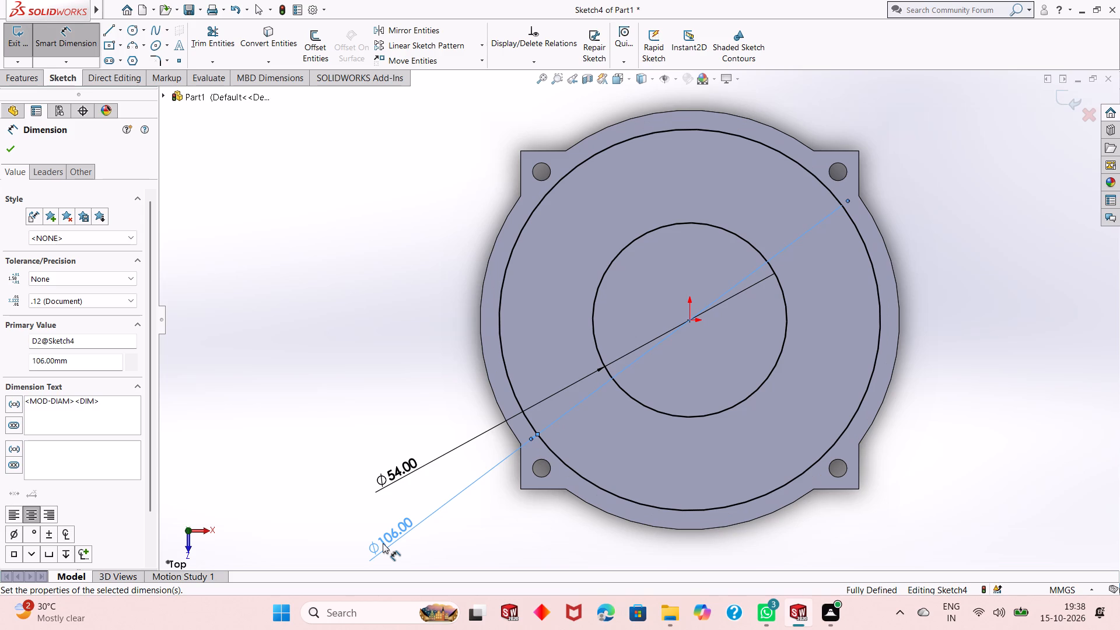
# Set the larger circle's diameter to 100 mm and finish dimensioning.
pyautogui.doubleClick(383, 543)
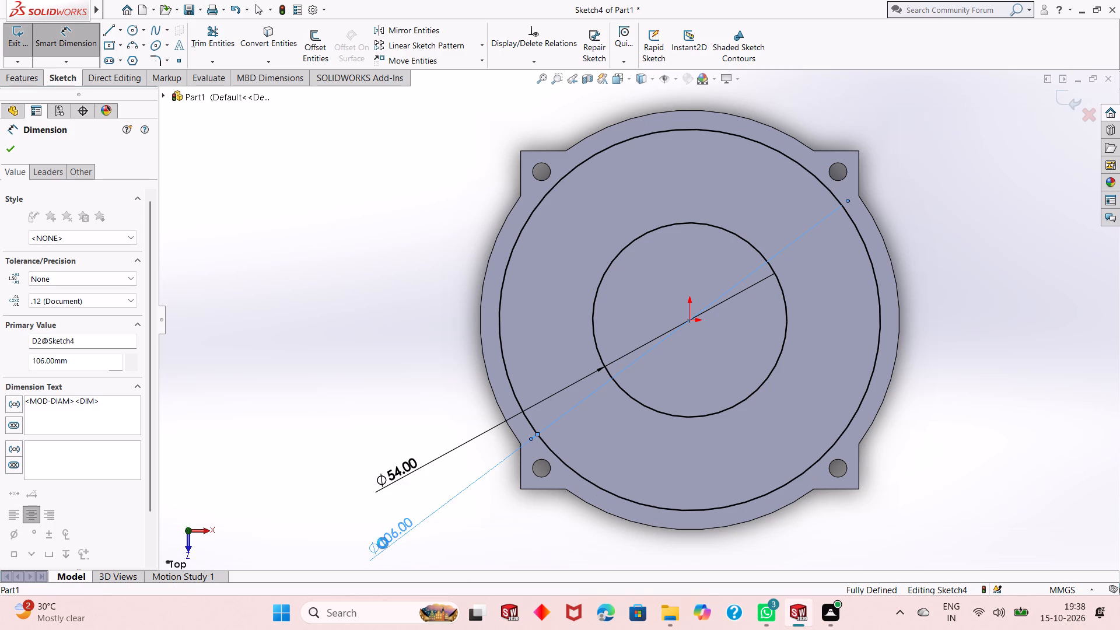
pyautogui.write('100')
pyautogui.press('Return')
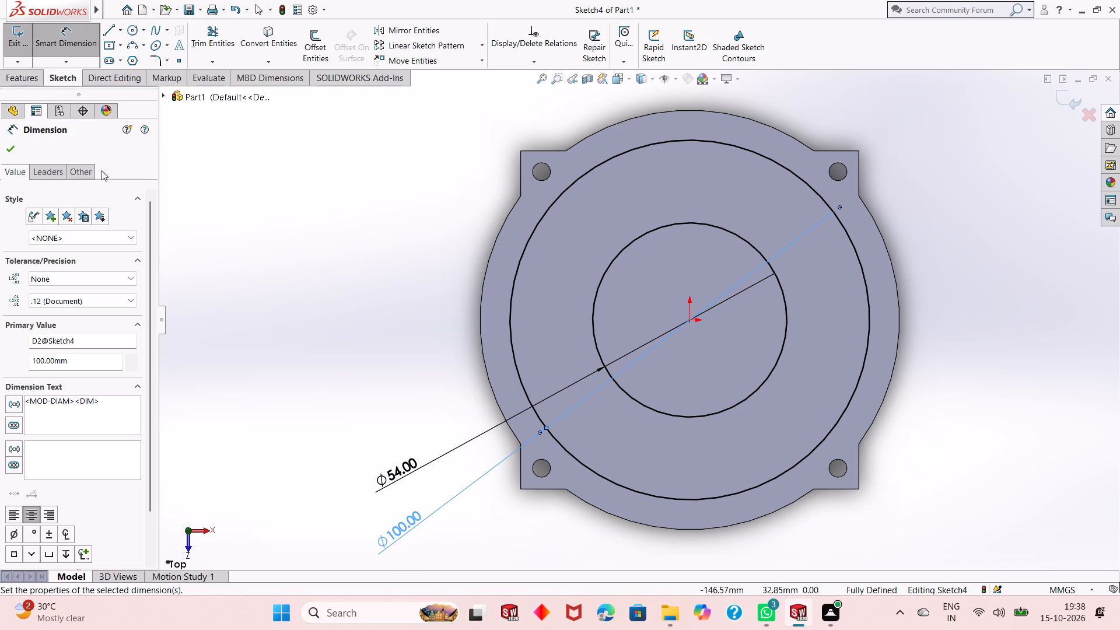
pyautogui.click(13, 150)
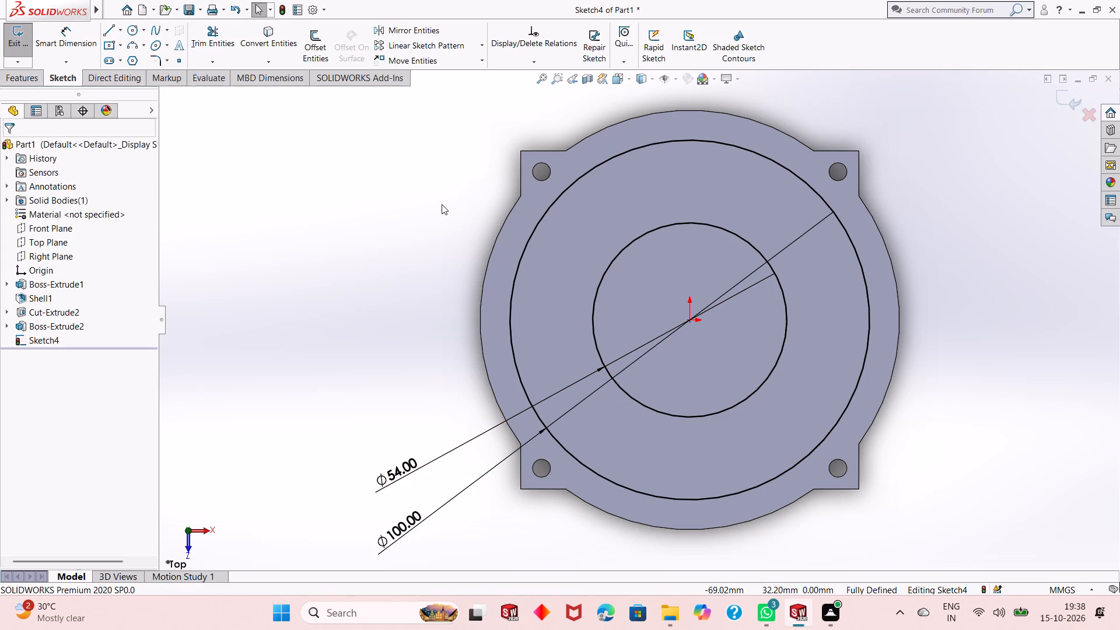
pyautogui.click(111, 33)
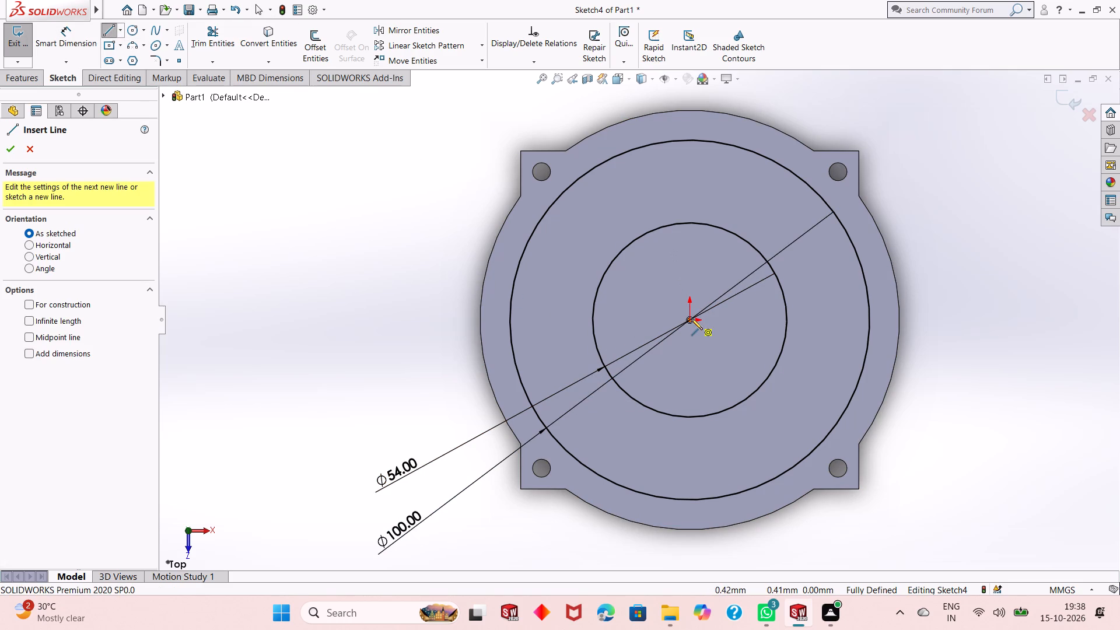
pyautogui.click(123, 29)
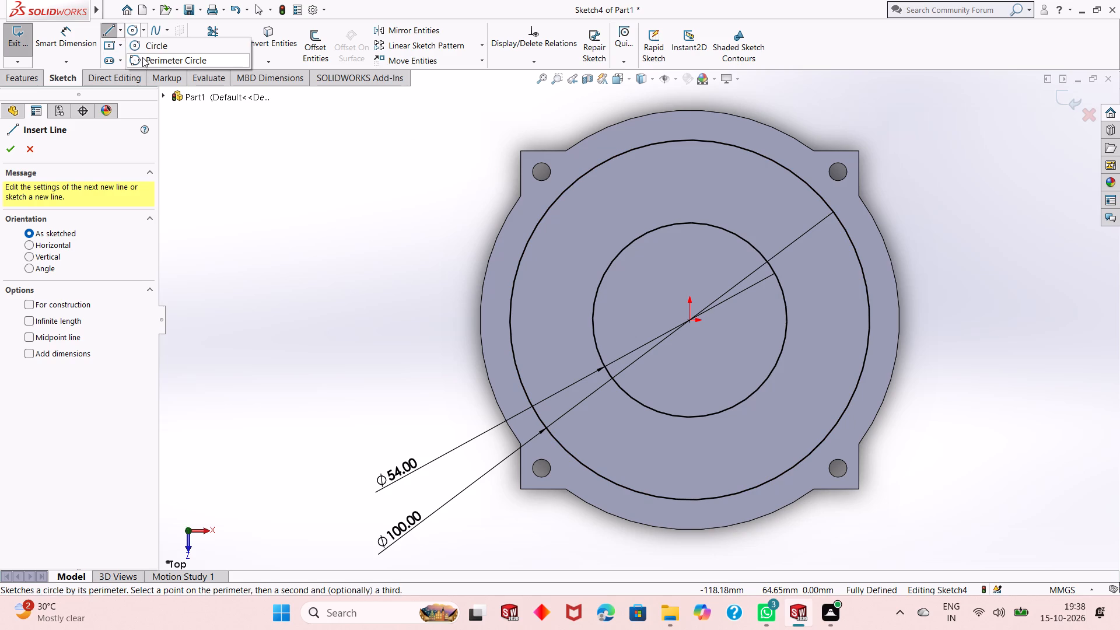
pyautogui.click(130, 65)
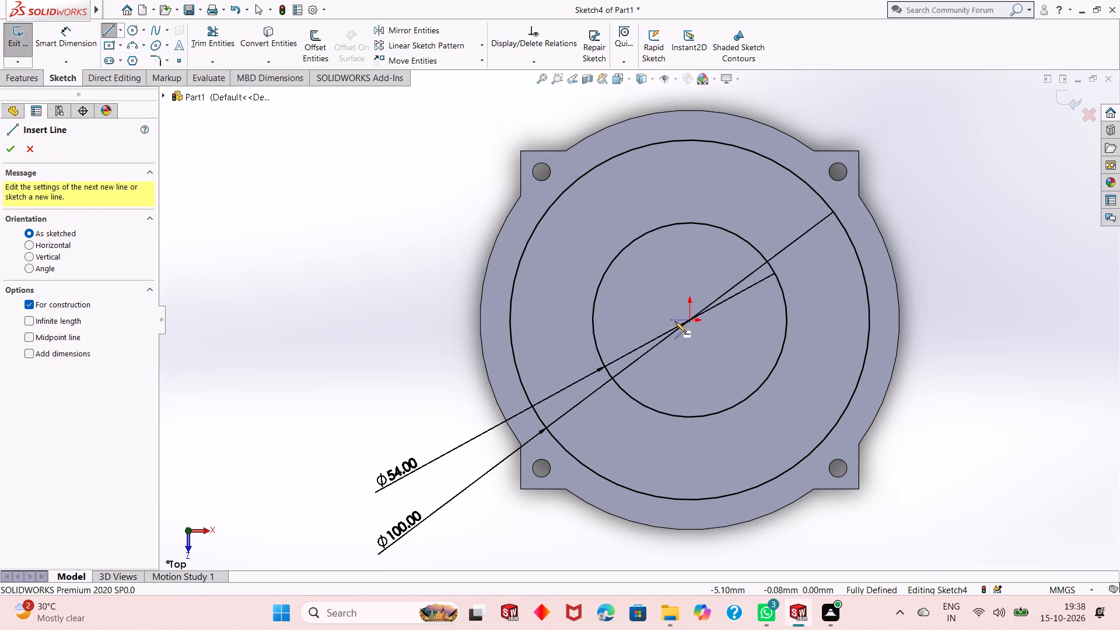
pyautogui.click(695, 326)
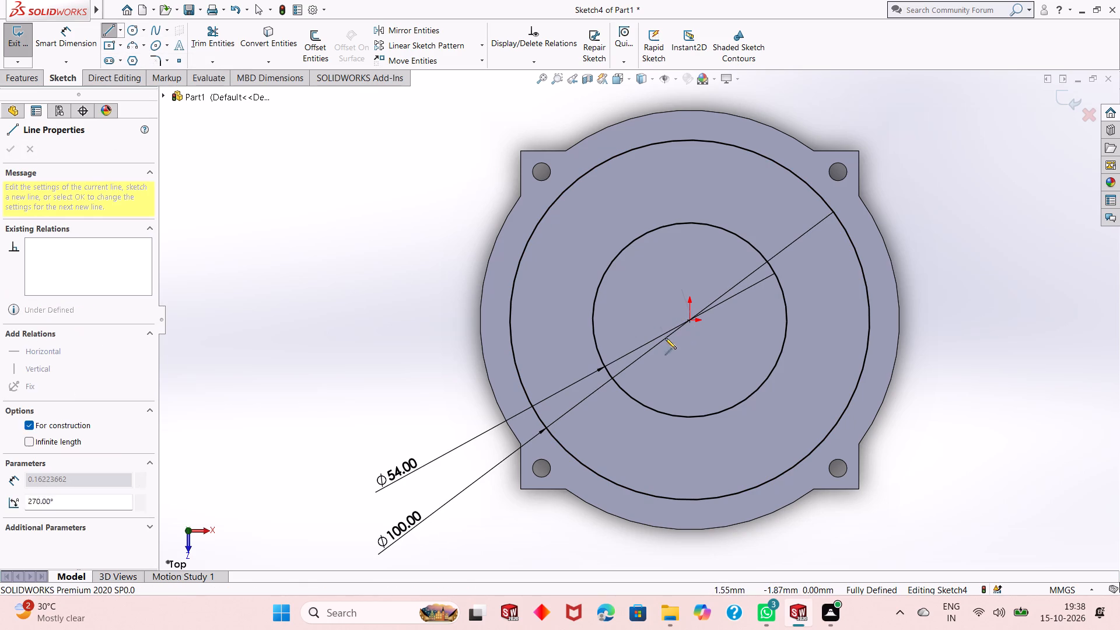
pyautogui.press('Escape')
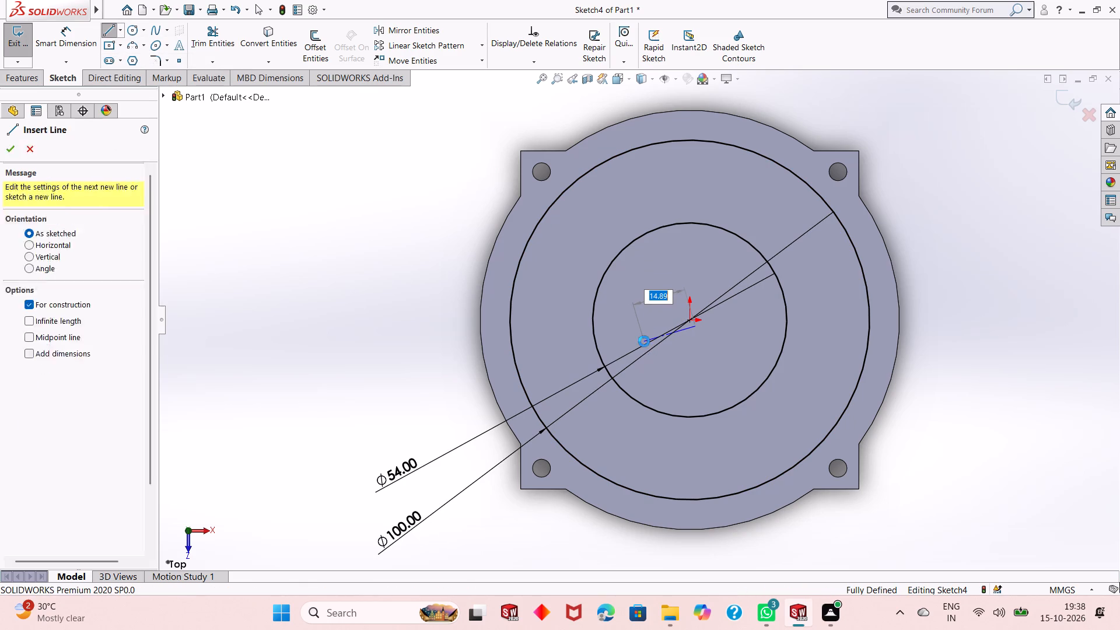
# Draw a vertical centerline 50 mm long from the origin up to the top of the 100 mm circle.
pyautogui.click(122, 26)
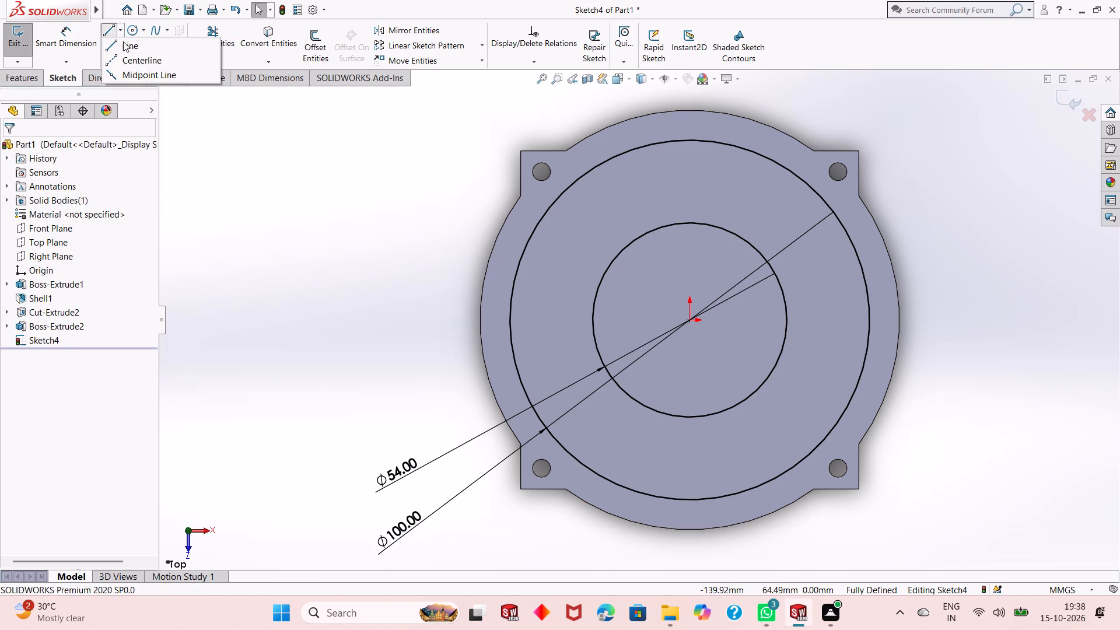
pyautogui.click(123, 53)
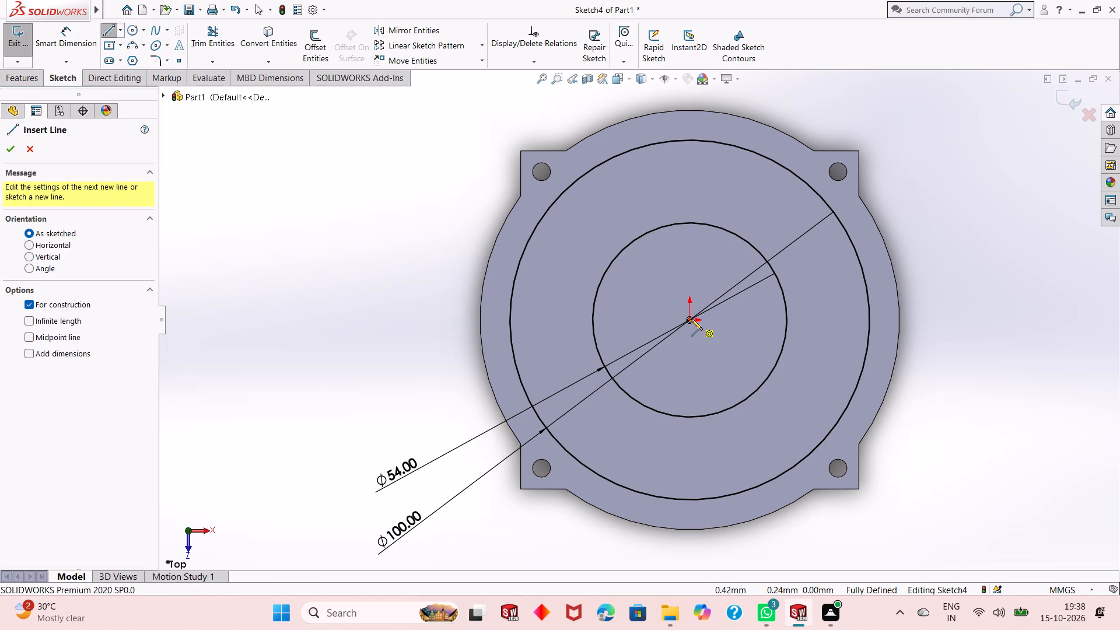
pyautogui.click(691, 319)
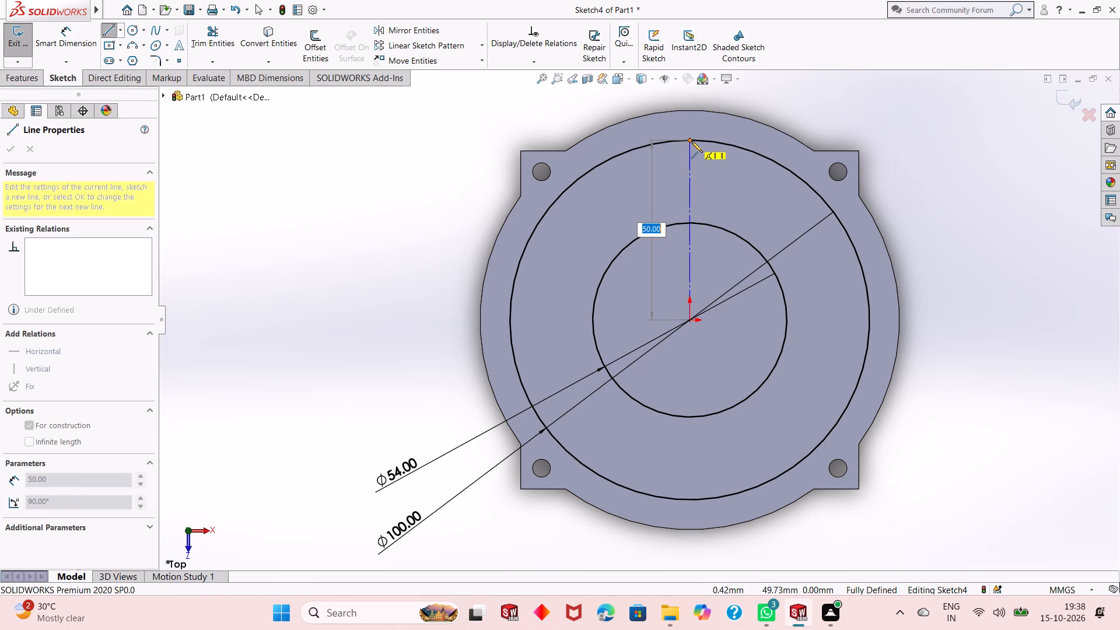
pyautogui.click(691, 141)
pyautogui.press('Escape')
pyautogui.press('Escape')
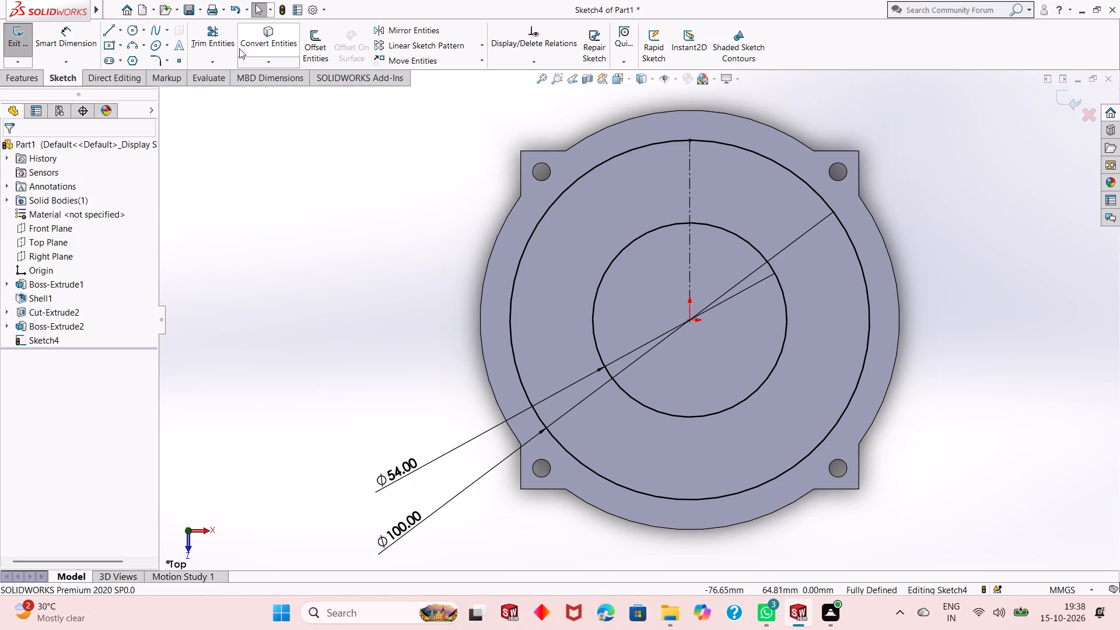
# Offset the vertical centerline bi-directionally by 17/2 (8.5 mm), with dimensions added, to create a parallel line on each side.
pyautogui.click(315, 42)
pyautogui.click(689, 190)
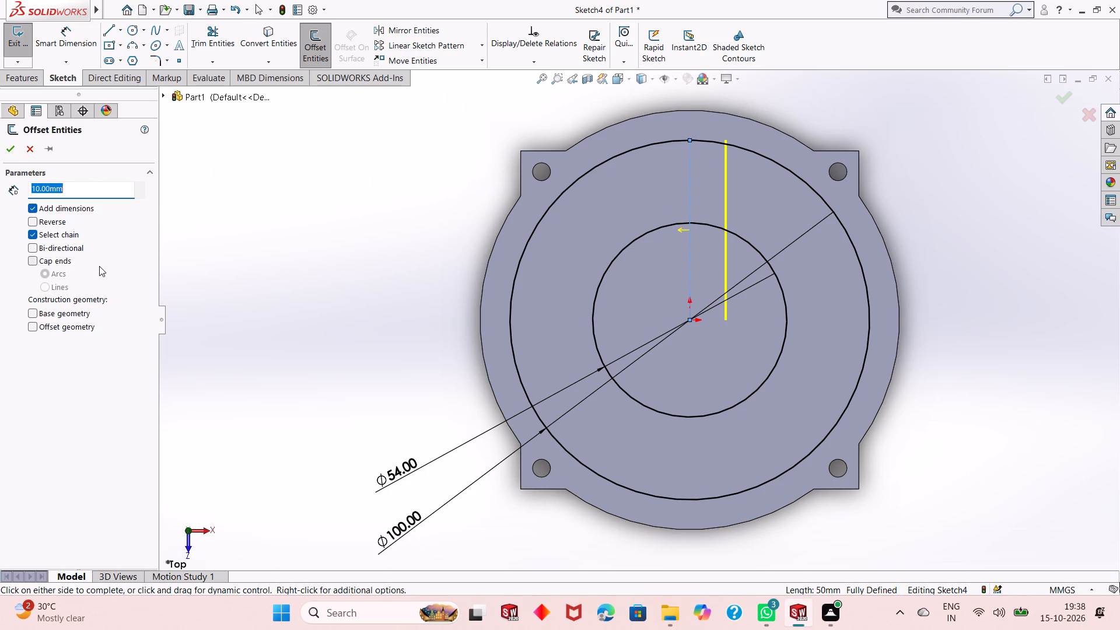
pyautogui.click(62, 247)
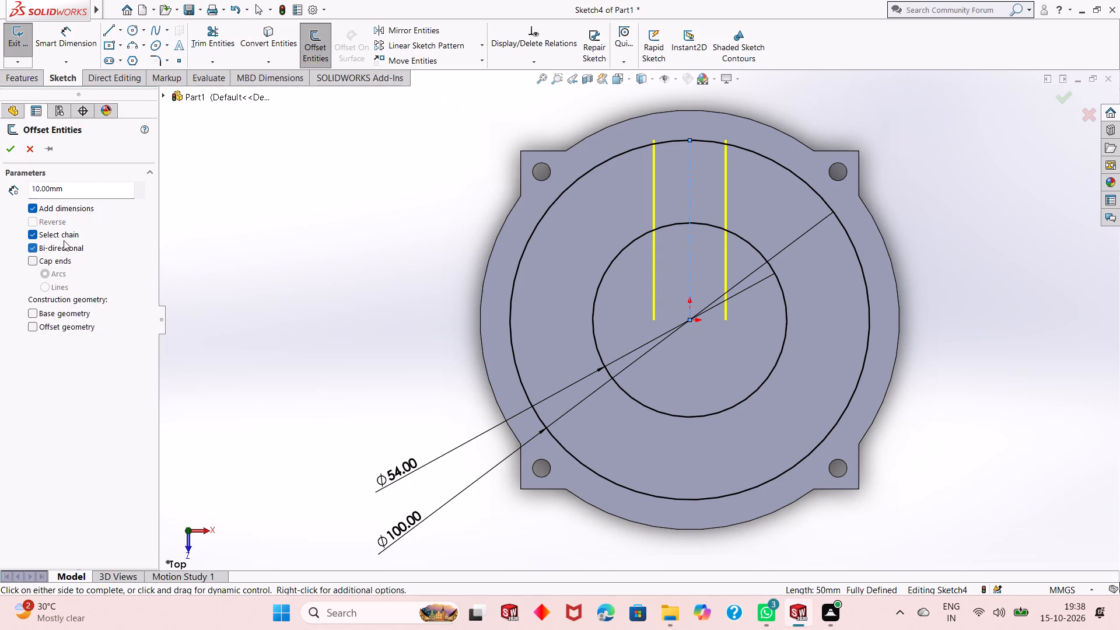
pyautogui.doubleClick(75, 188)
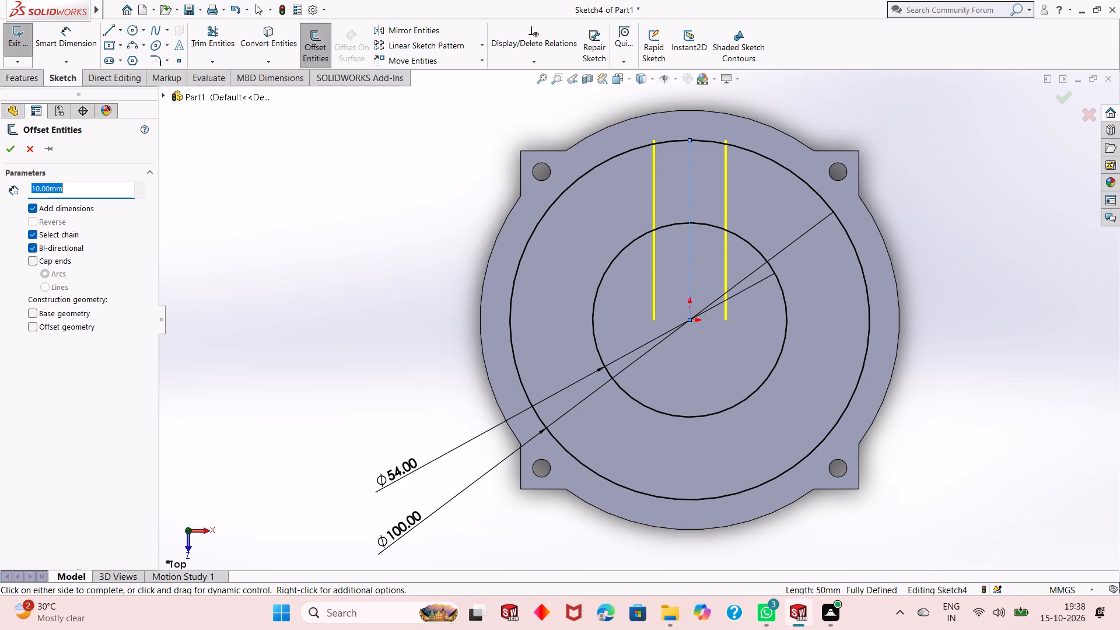
pyautogui.write('17/2')
pyautogui.press('Return')
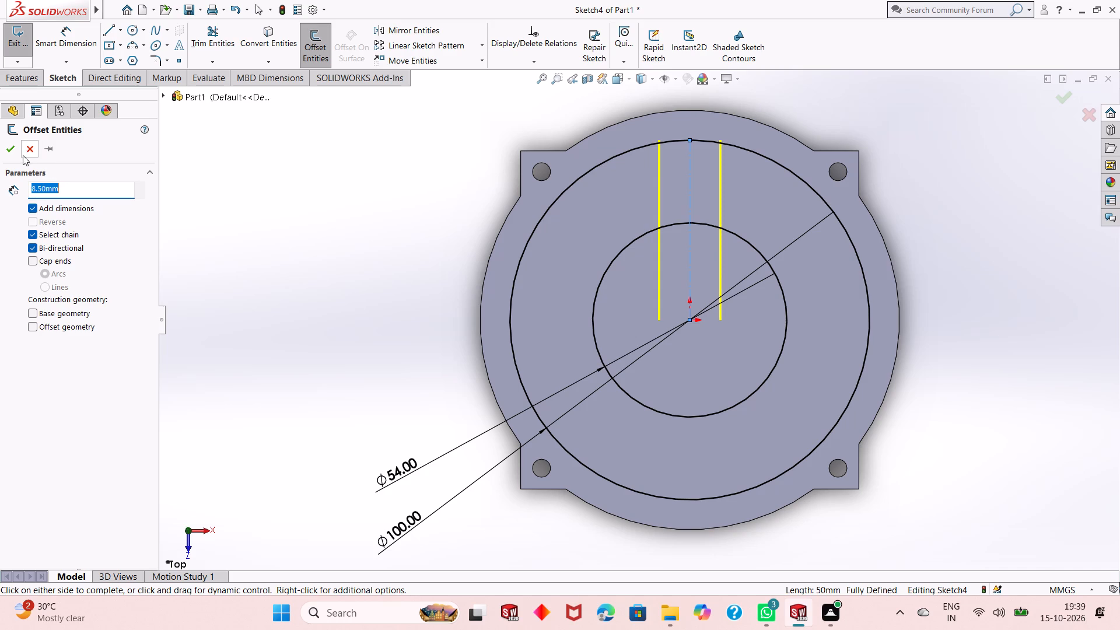
pyautogui.click(13, 148)
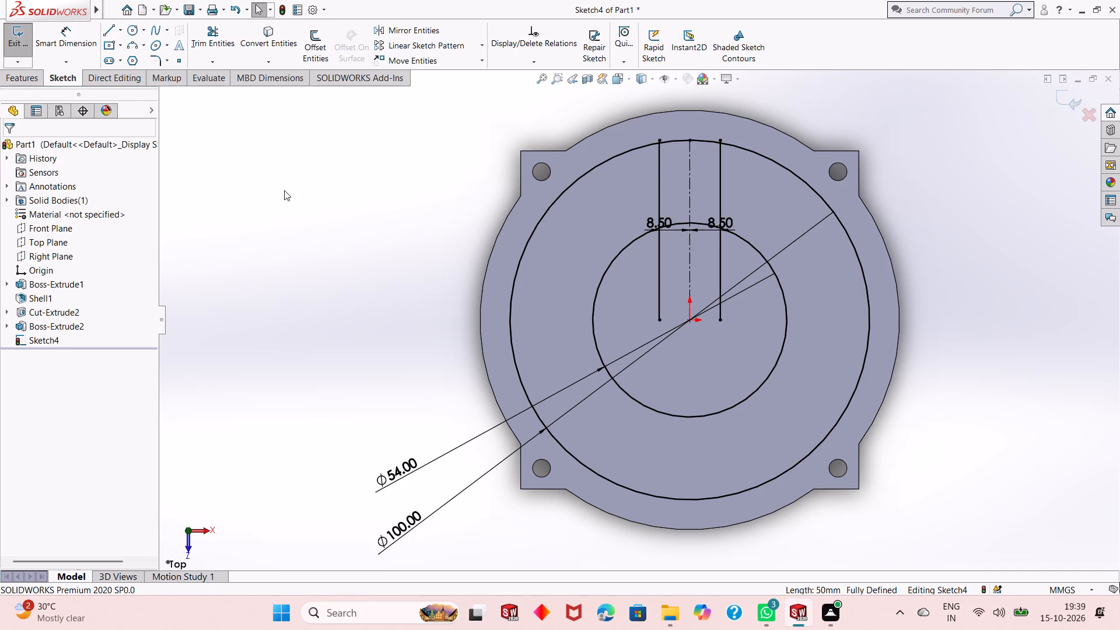
pyautogui.press('Escape')
# Trim both offset lines inside the 54 mm circle and beyond the 100 mm circle, keeping trimmed entities as construction geometry.
pyautogui.click(211, 46)
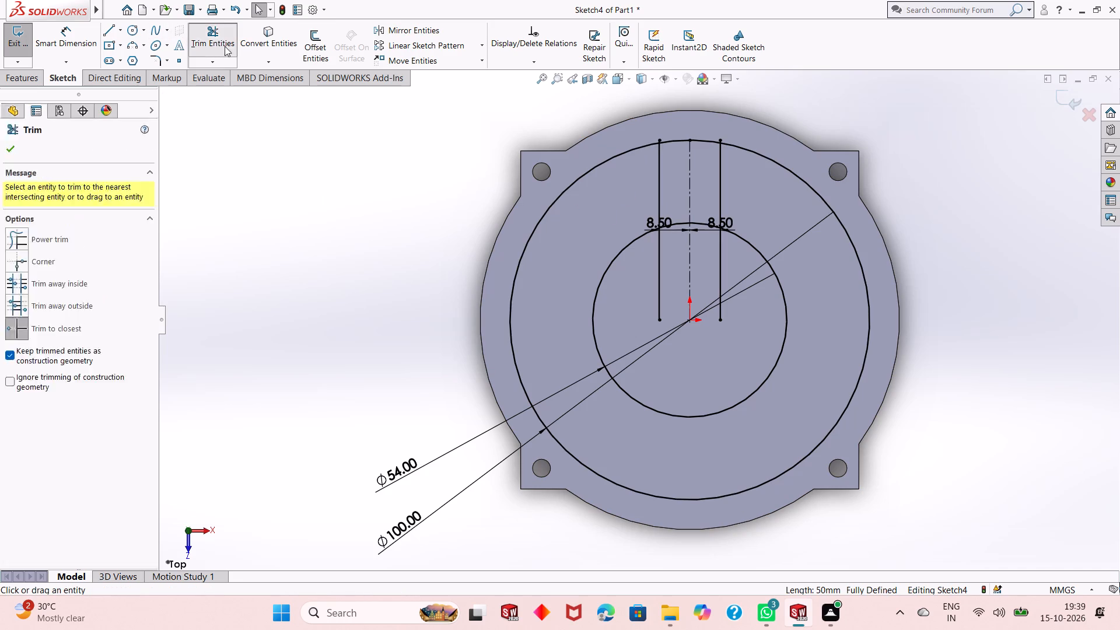
pyautogui.click(657, 302)
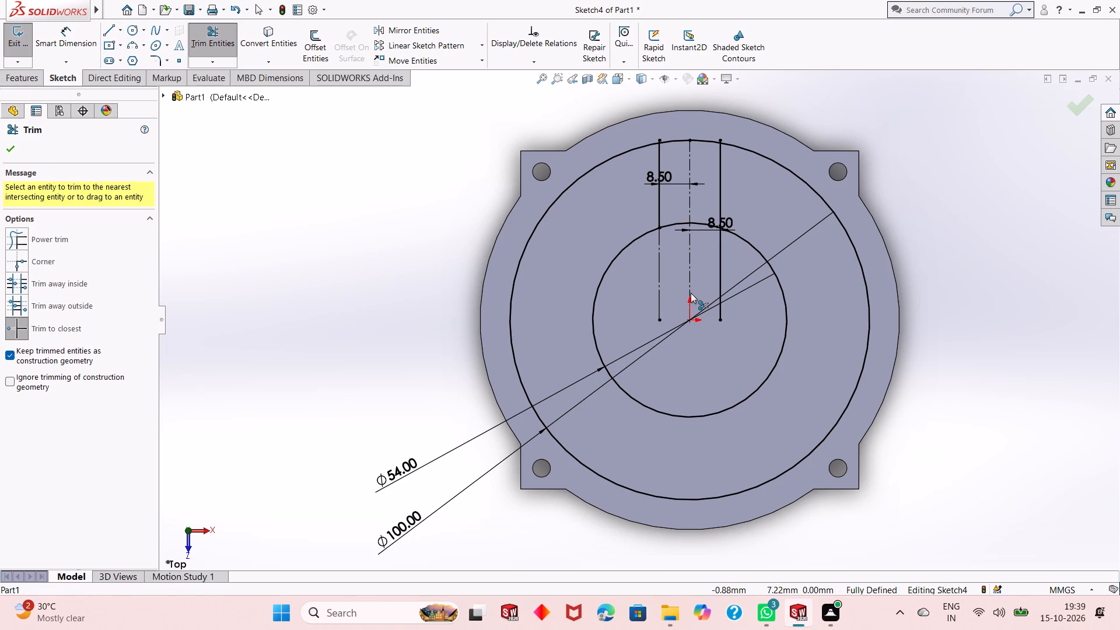
pyautogui.click(720, 286)
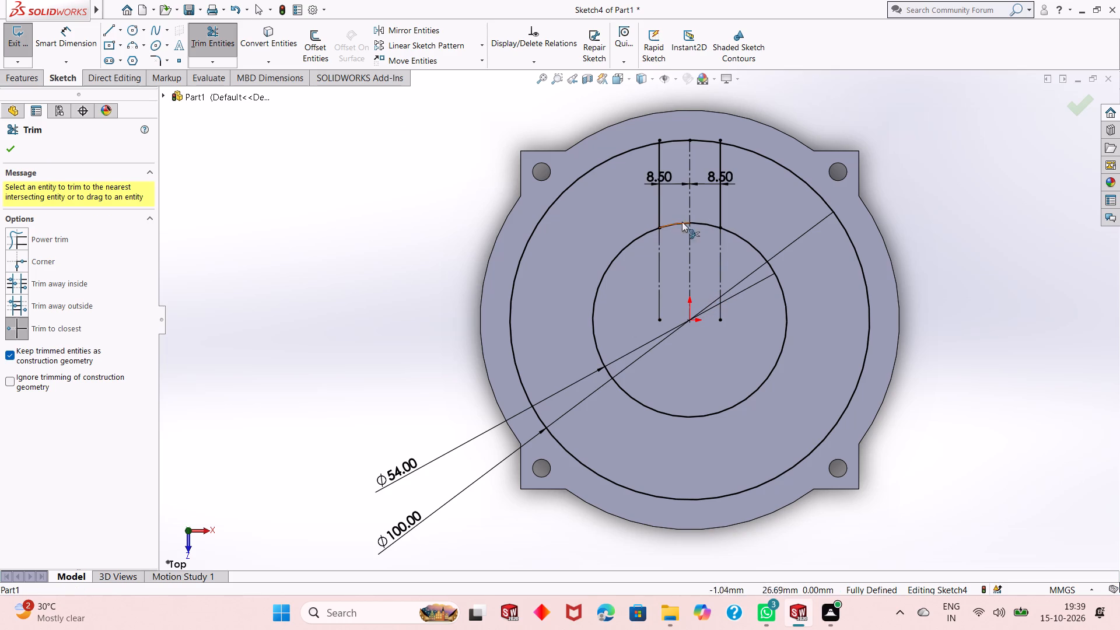
pyautogui.scroll(-4, 754, 141)
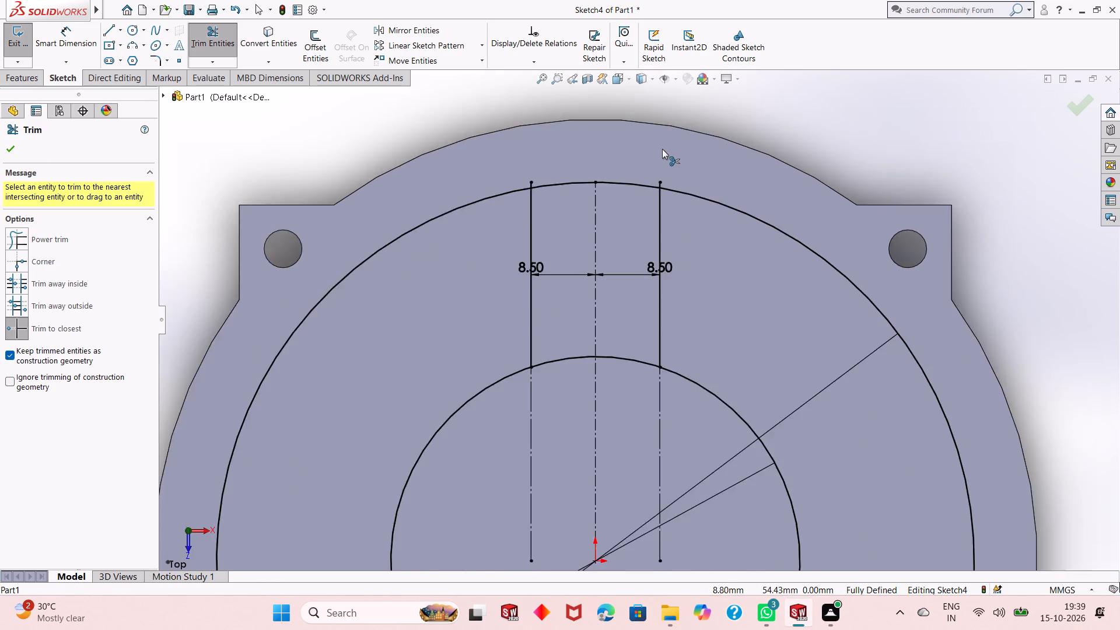
pyautogui.scroll(-3, 662, 149)
pyautogui.click(652, 242)
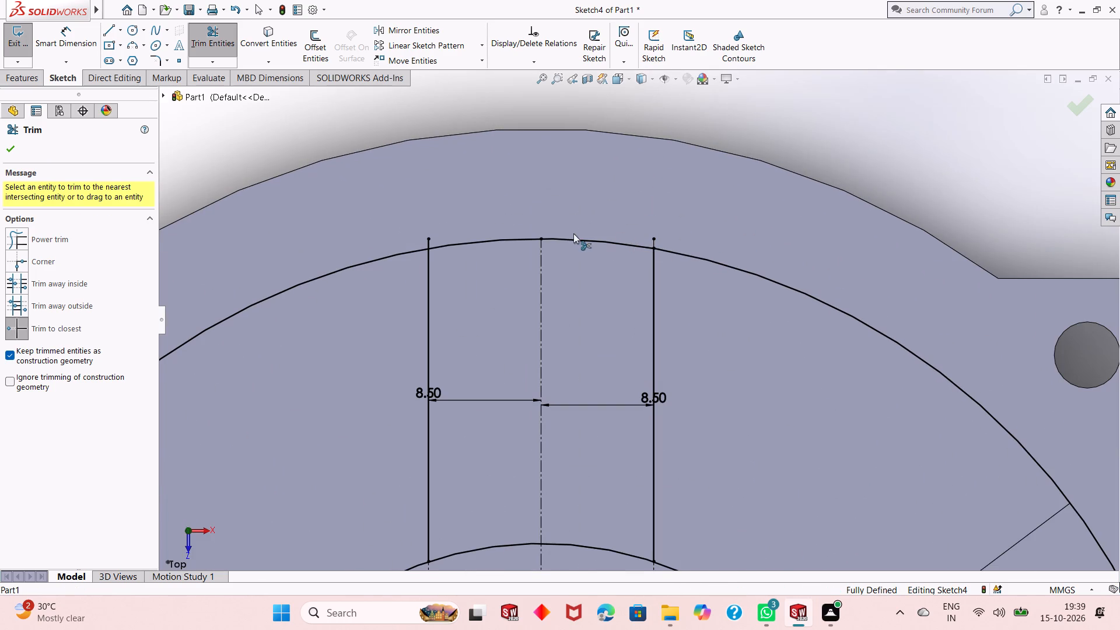
pyautogui.click(425, 243)
pyautogui.scroll(2, 516, 244)
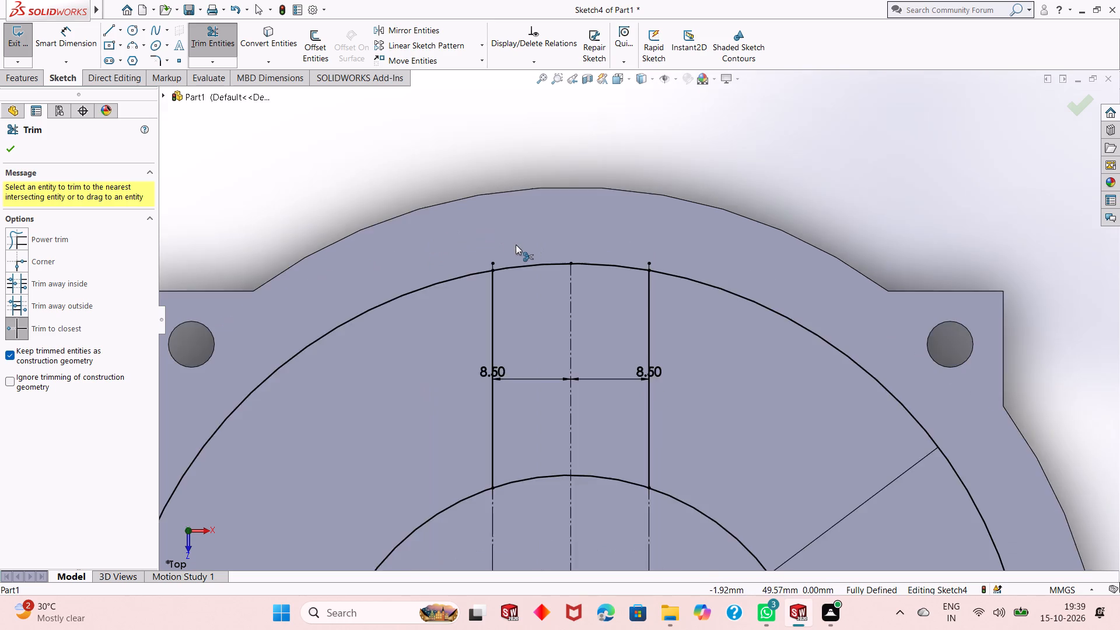
pyautogui.scroll(2, 519, 246)
pyautogui.rightClick(773, 195)
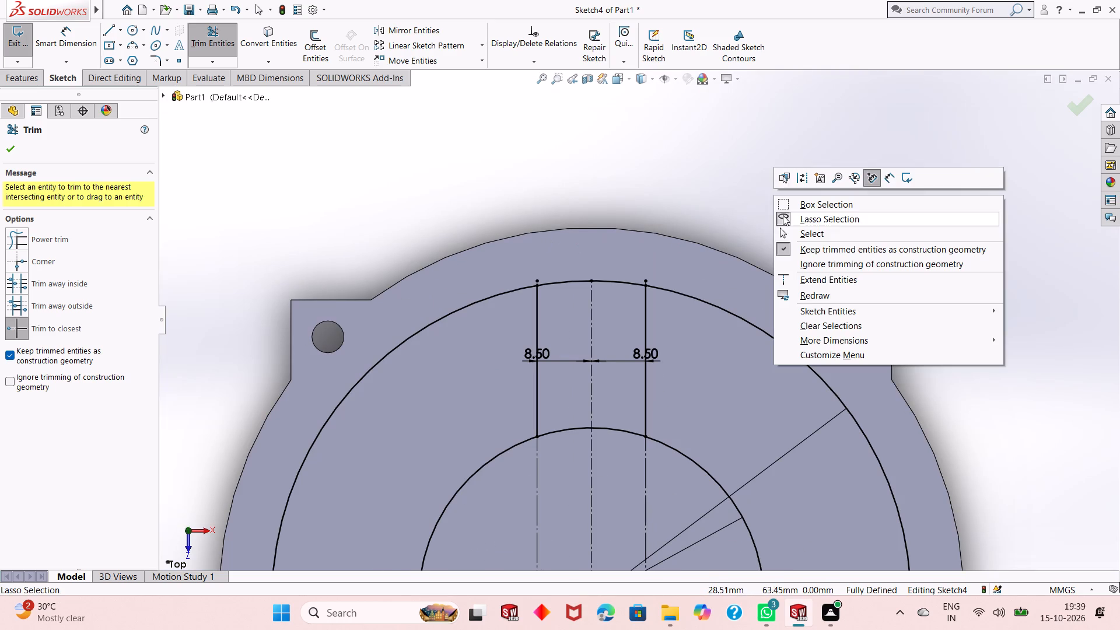
pyautogui.click(792, 233)
# Circular-pattern the two vertical lines about the origin with 4 equally spaced instances over 360 degrees.
pyautogui.scroll(1, 606, 383)
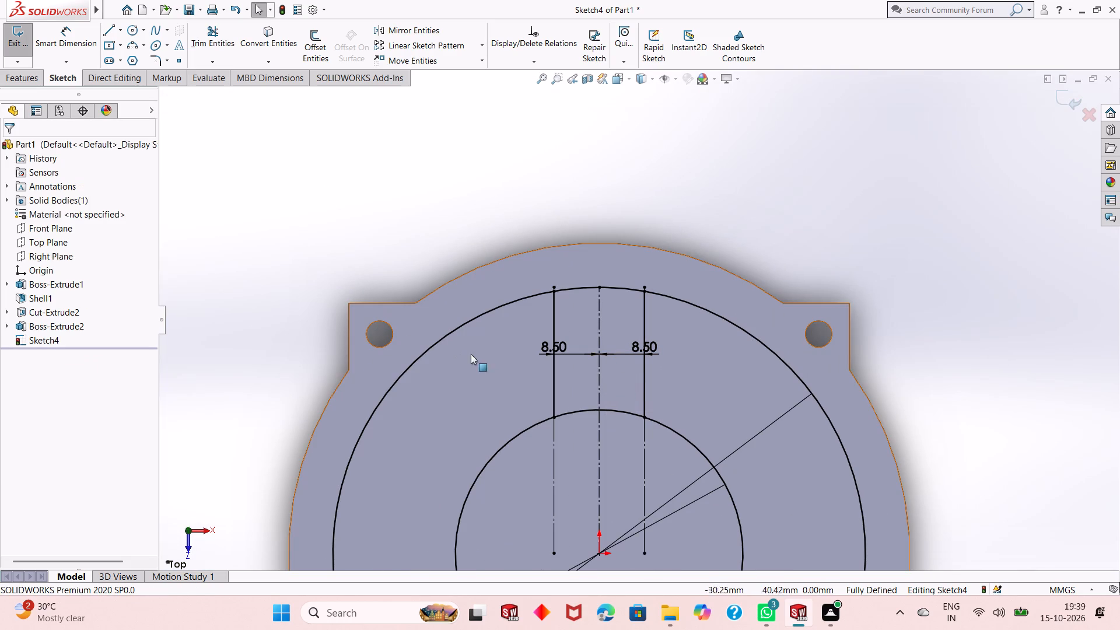
pyautogui.click(646, 377)
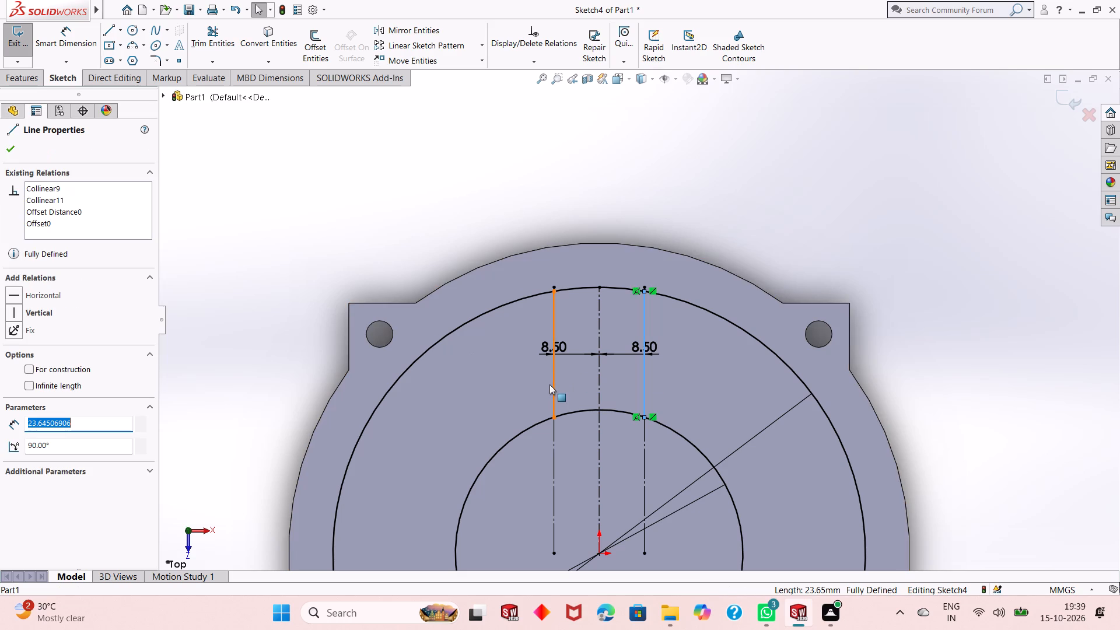
pyautogui.keyDown('ctrl'); pyautogui.click(553, 375); pyautogui.keyUp('ctrl')
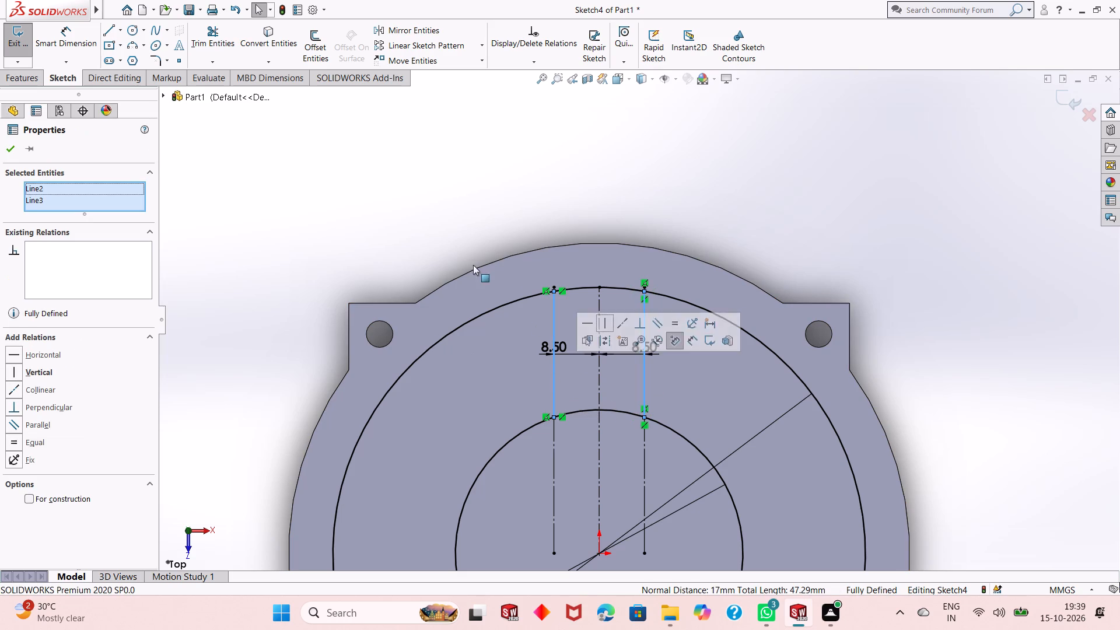
pyautogui.click(482, 45)
pyautogui.click(477, 72)
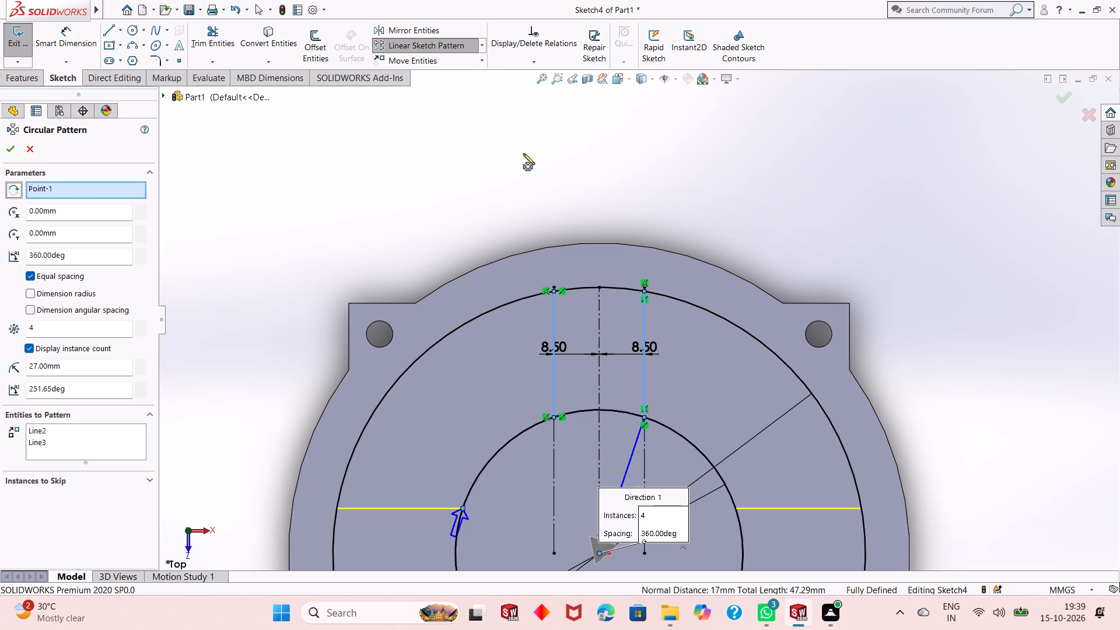
pyautogui.scroll(-2, 523, 153)
pyautogui.scroll(6, 523, 182)
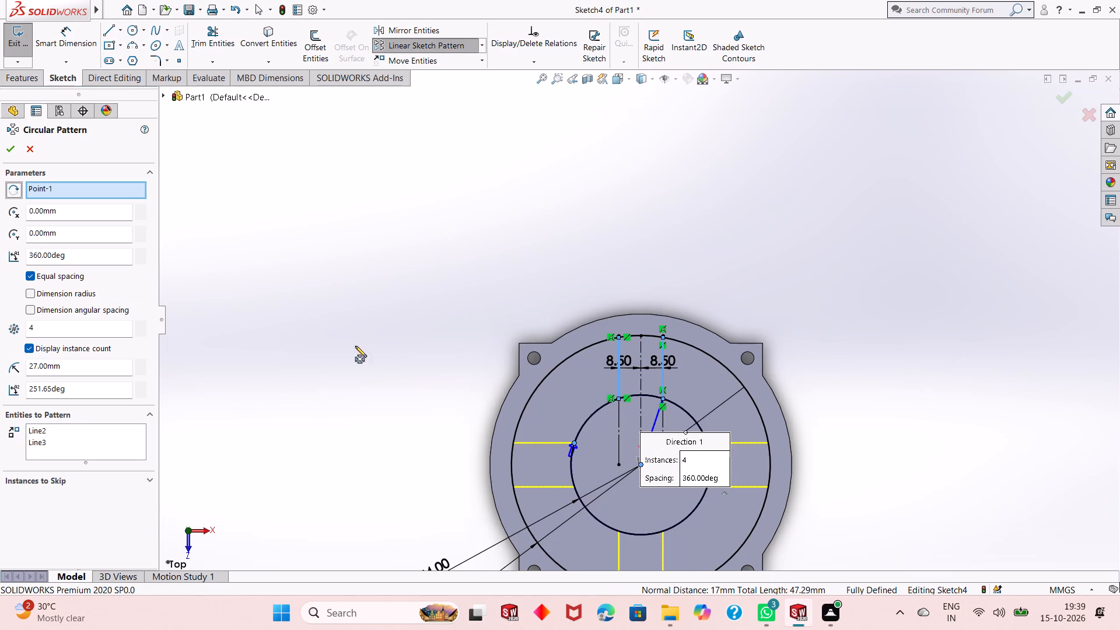
pyautogui.click(15, 156)
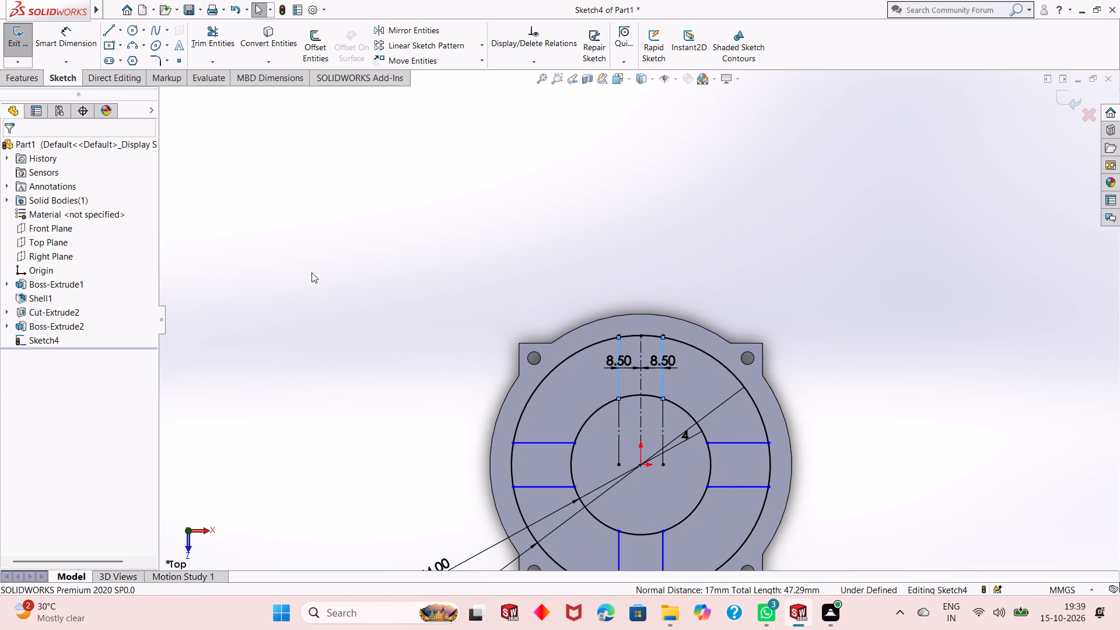
# Add a Fix relation to the inner endpoint of the left pair's upper line, on the 54 mm circle.
pyautogui.scroll(2, 405, 299)
pyautogui.scroll(-2, 715, 485)
pyautogui.scroll(-1, 591, 408)
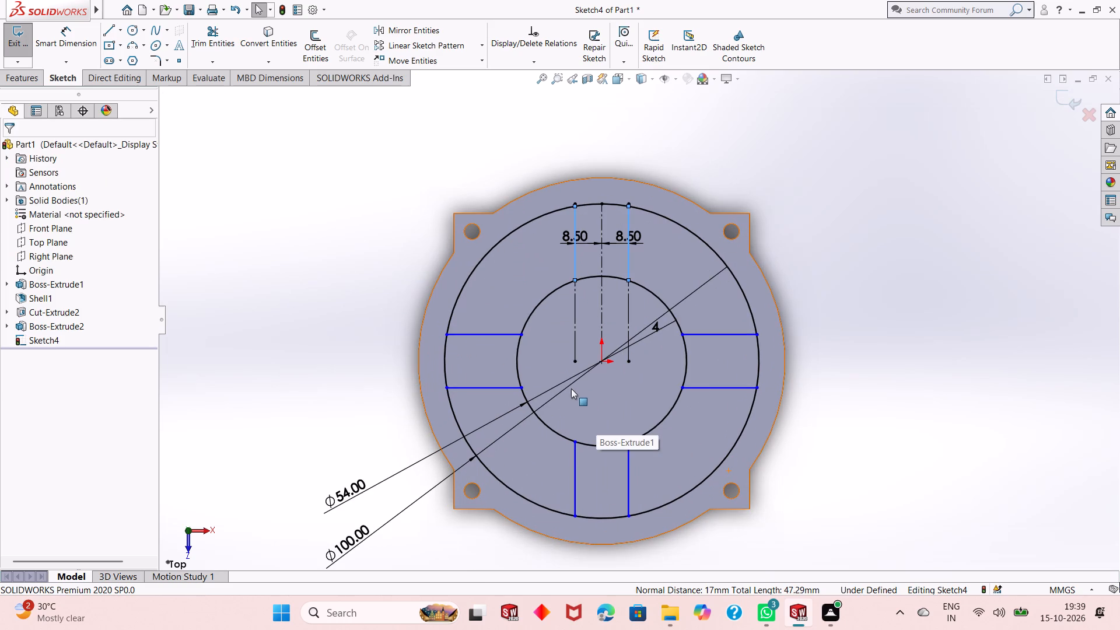
pyautogui.click(522, 334)
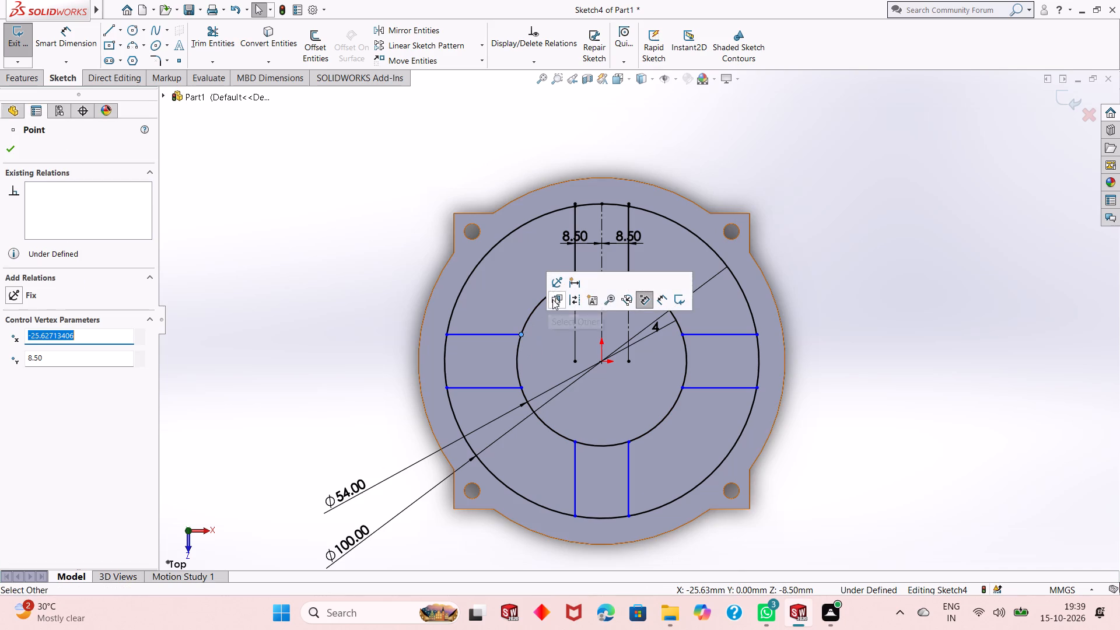
pyautogui.click(556, 287)
pyautogui.press('Escape')
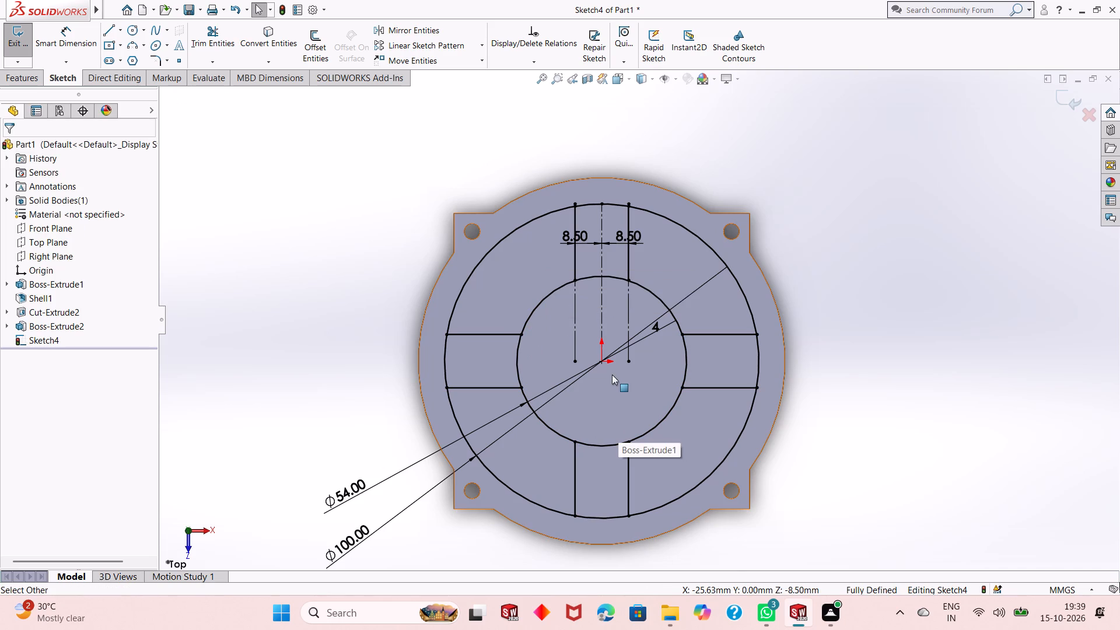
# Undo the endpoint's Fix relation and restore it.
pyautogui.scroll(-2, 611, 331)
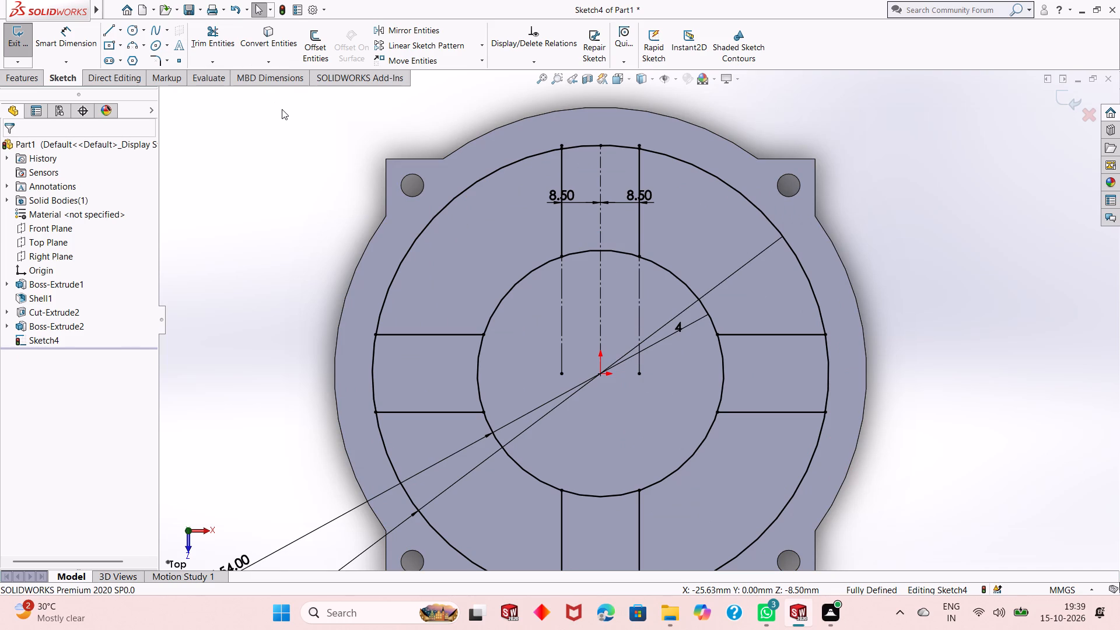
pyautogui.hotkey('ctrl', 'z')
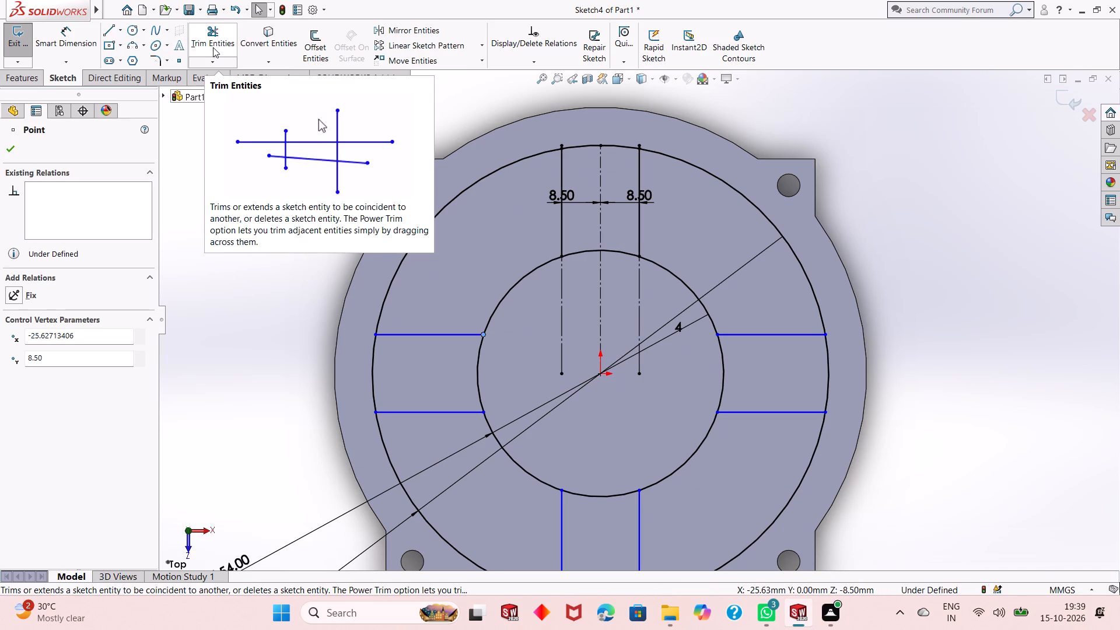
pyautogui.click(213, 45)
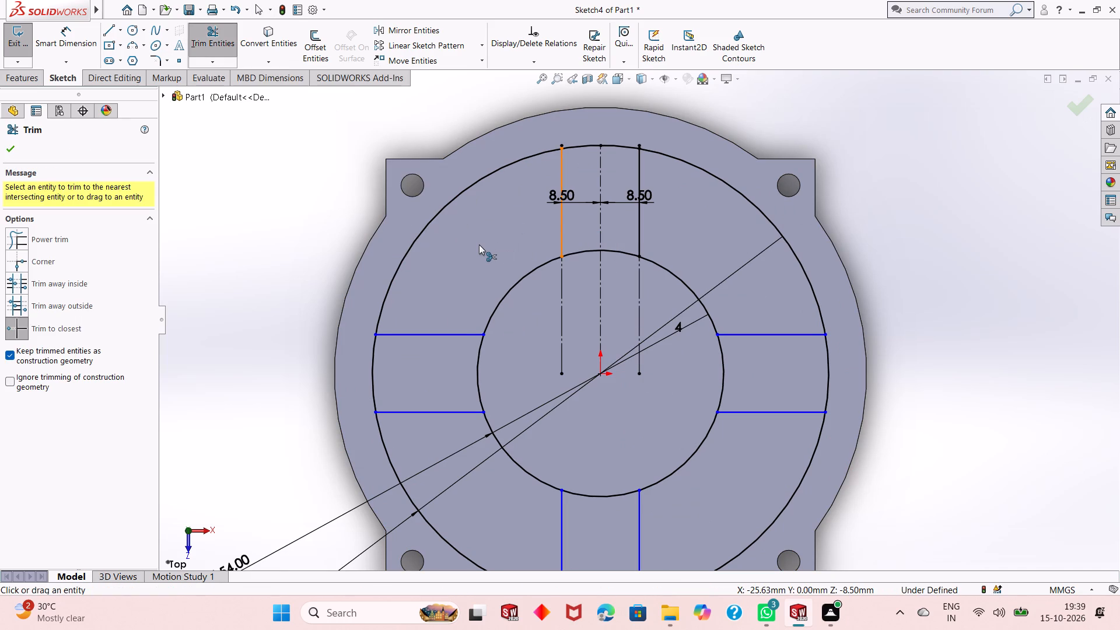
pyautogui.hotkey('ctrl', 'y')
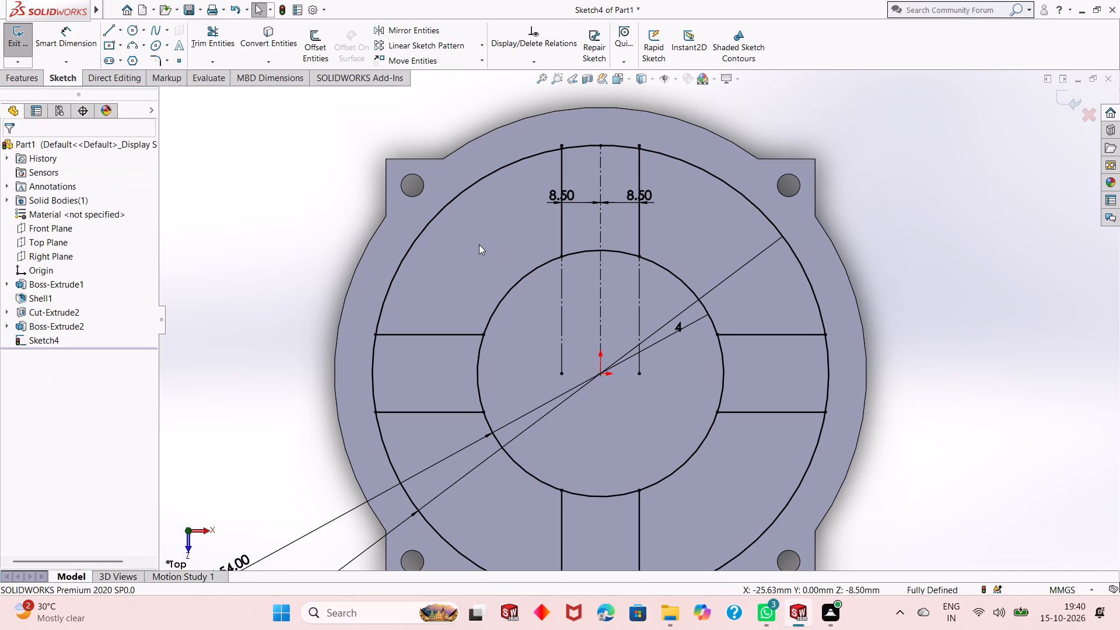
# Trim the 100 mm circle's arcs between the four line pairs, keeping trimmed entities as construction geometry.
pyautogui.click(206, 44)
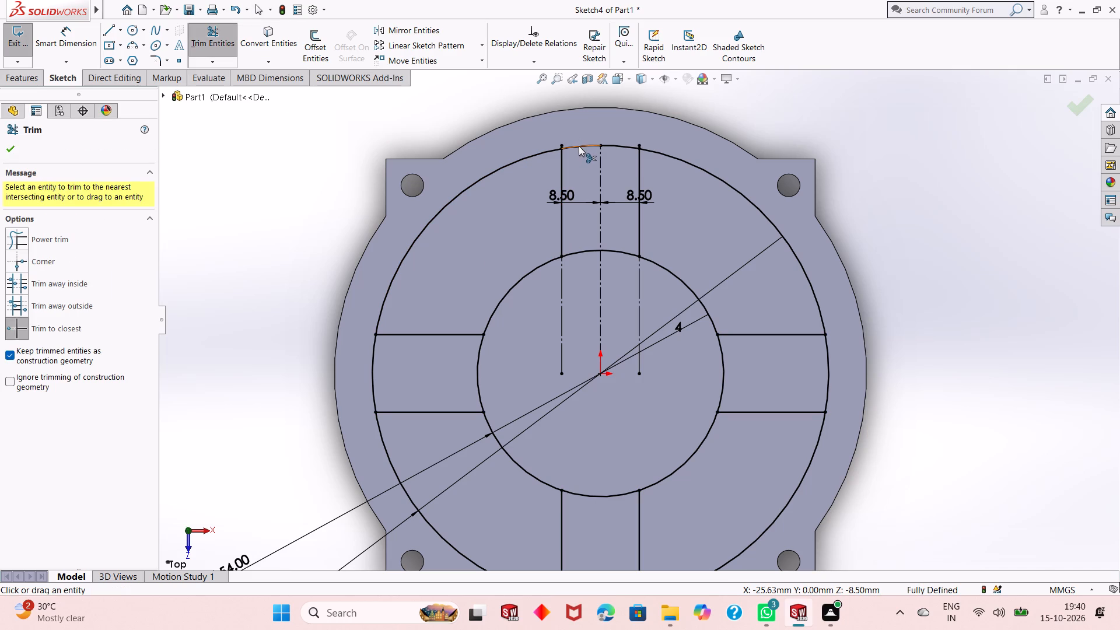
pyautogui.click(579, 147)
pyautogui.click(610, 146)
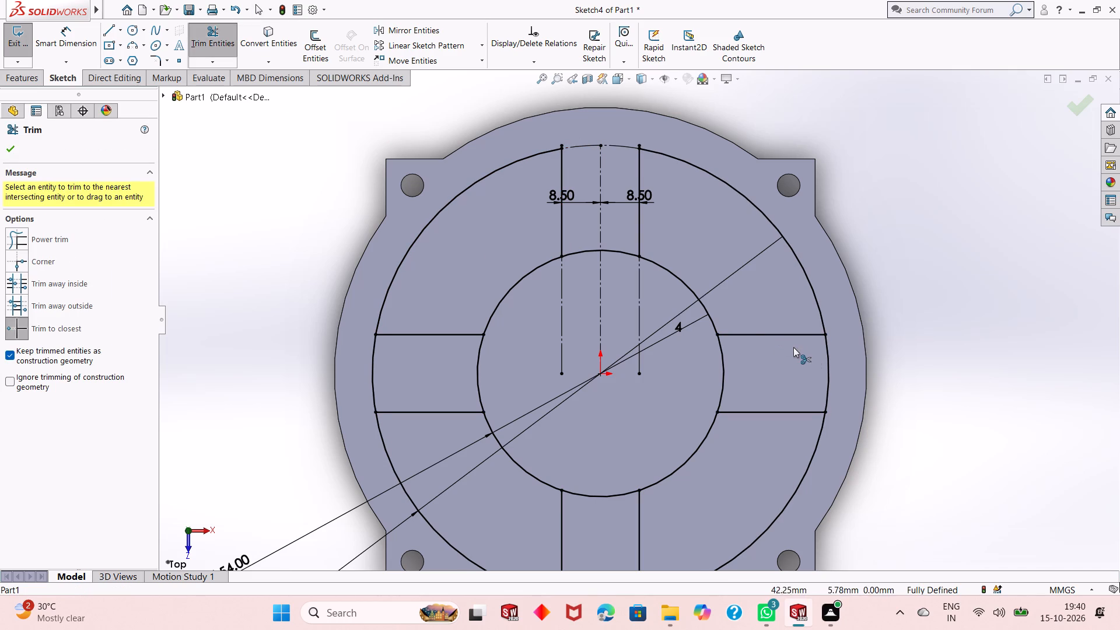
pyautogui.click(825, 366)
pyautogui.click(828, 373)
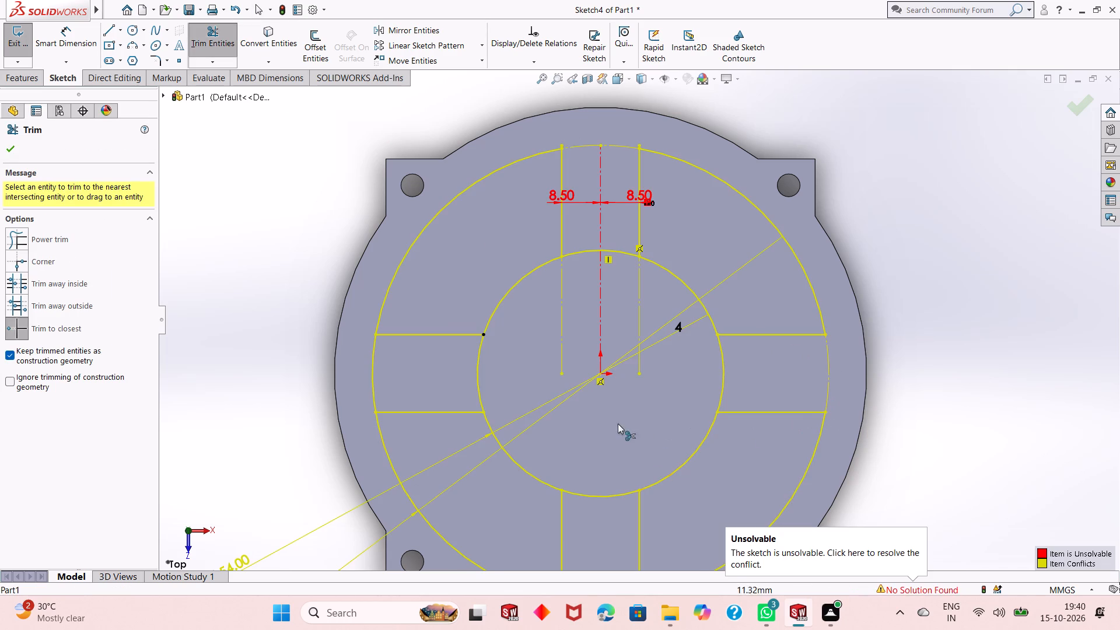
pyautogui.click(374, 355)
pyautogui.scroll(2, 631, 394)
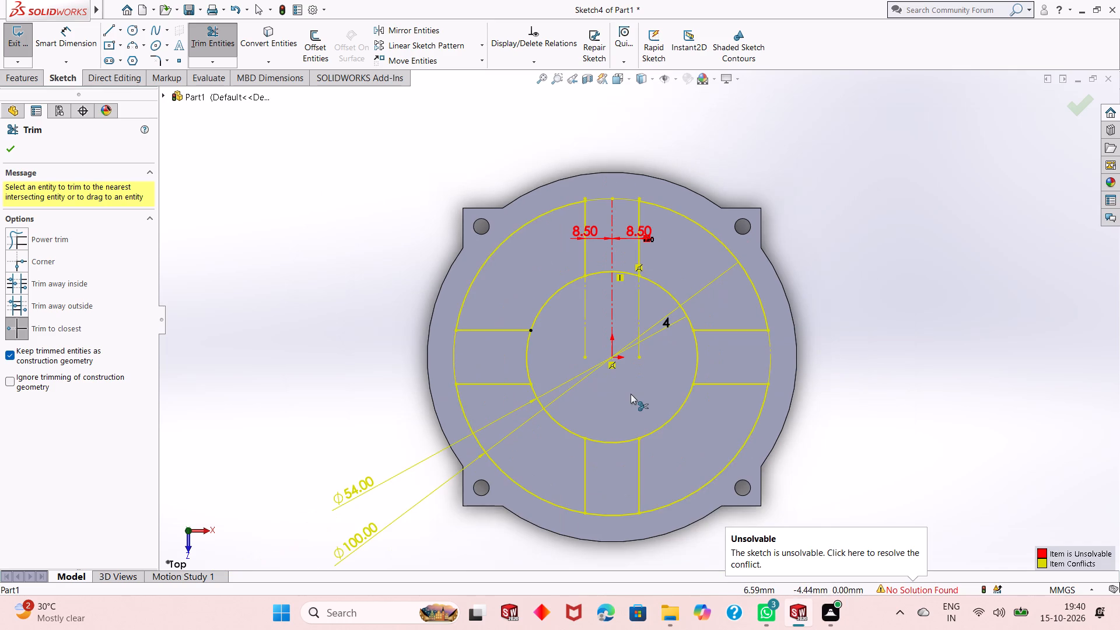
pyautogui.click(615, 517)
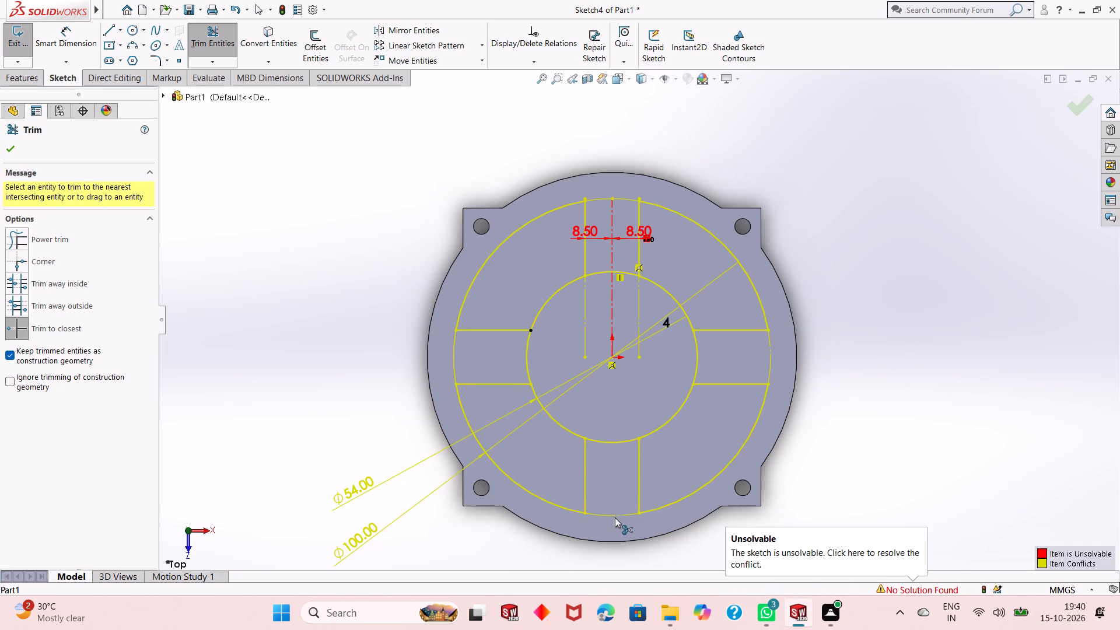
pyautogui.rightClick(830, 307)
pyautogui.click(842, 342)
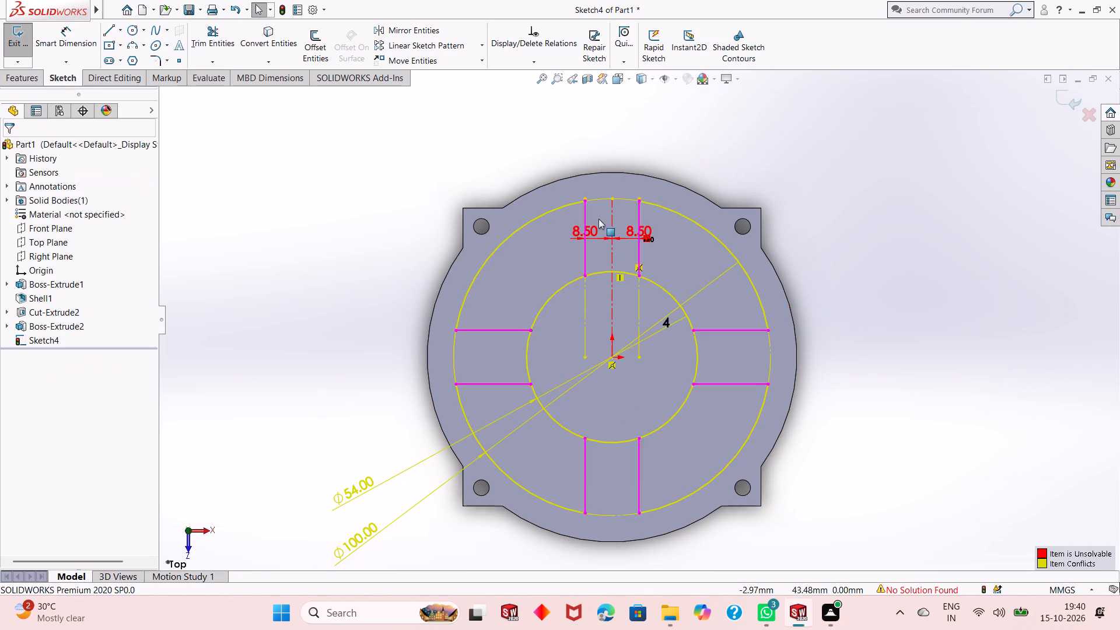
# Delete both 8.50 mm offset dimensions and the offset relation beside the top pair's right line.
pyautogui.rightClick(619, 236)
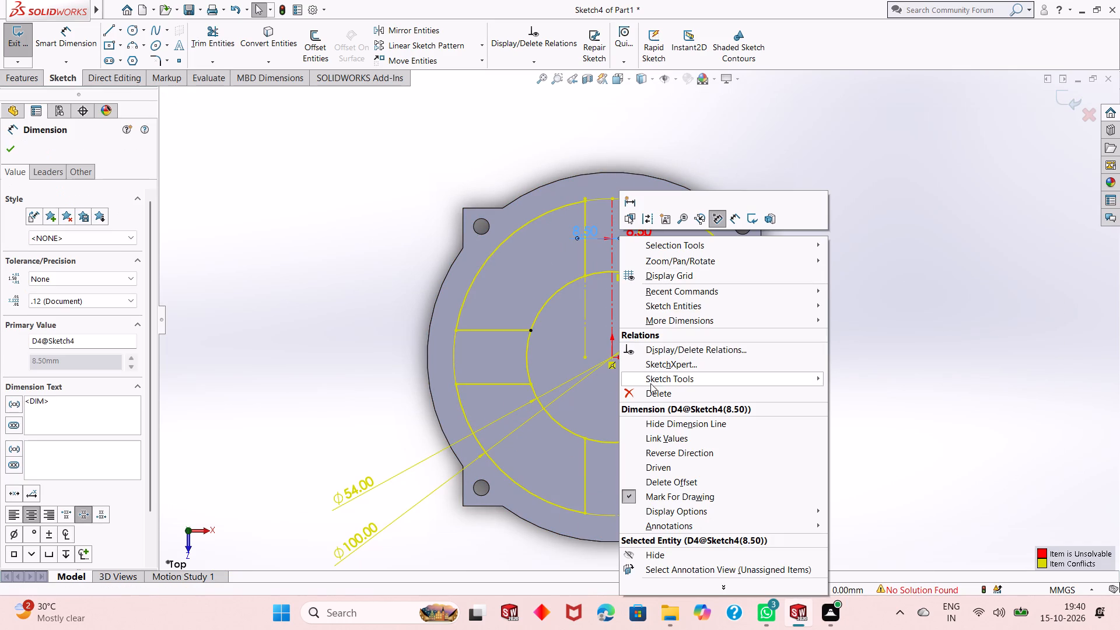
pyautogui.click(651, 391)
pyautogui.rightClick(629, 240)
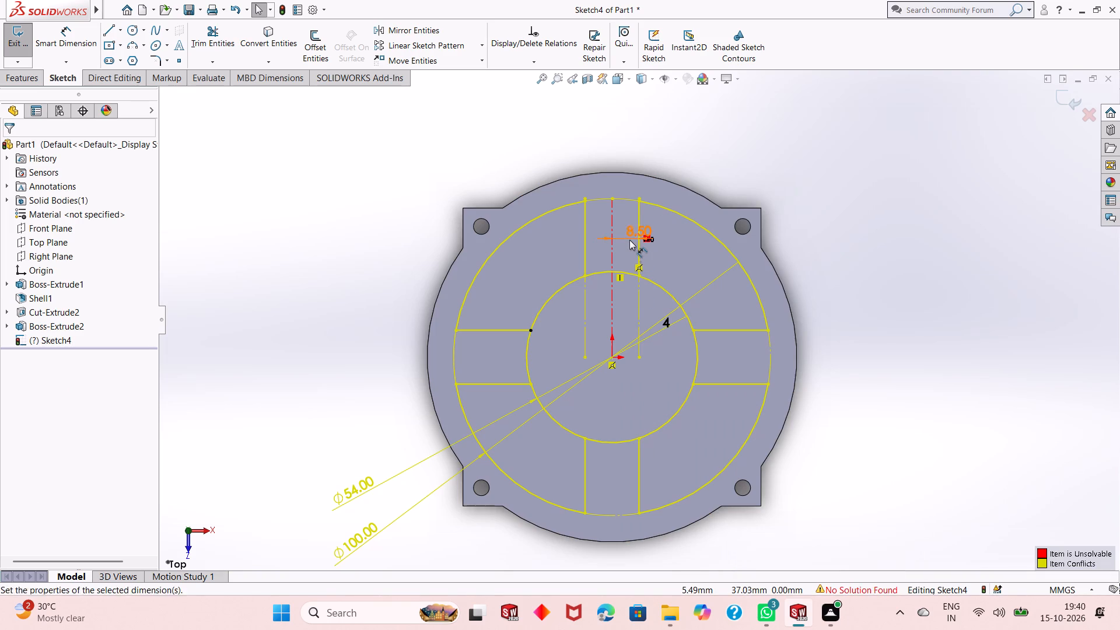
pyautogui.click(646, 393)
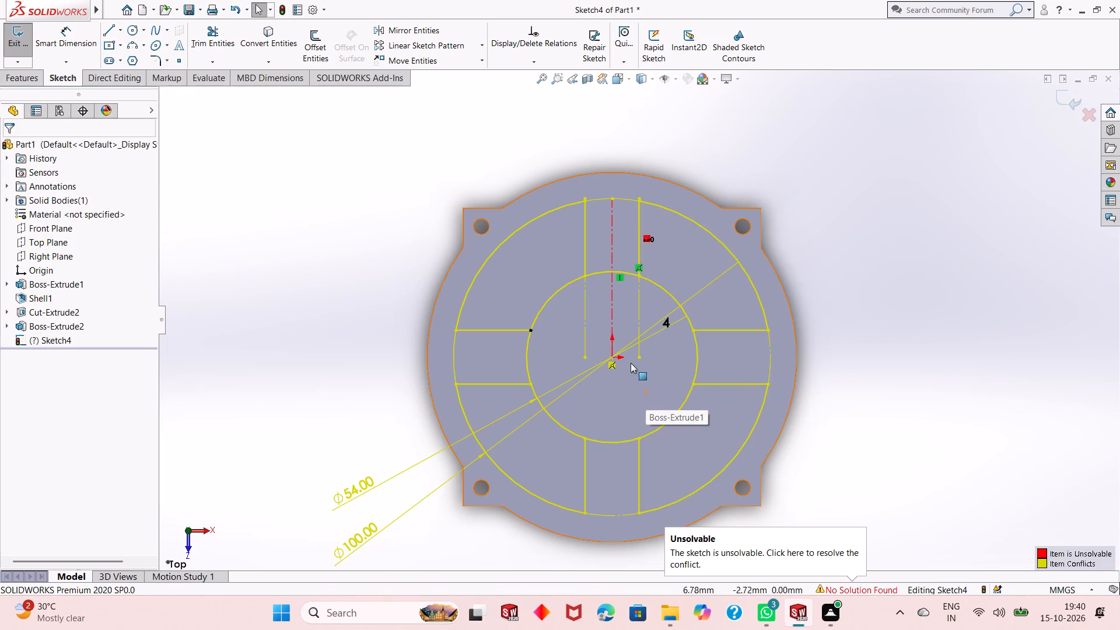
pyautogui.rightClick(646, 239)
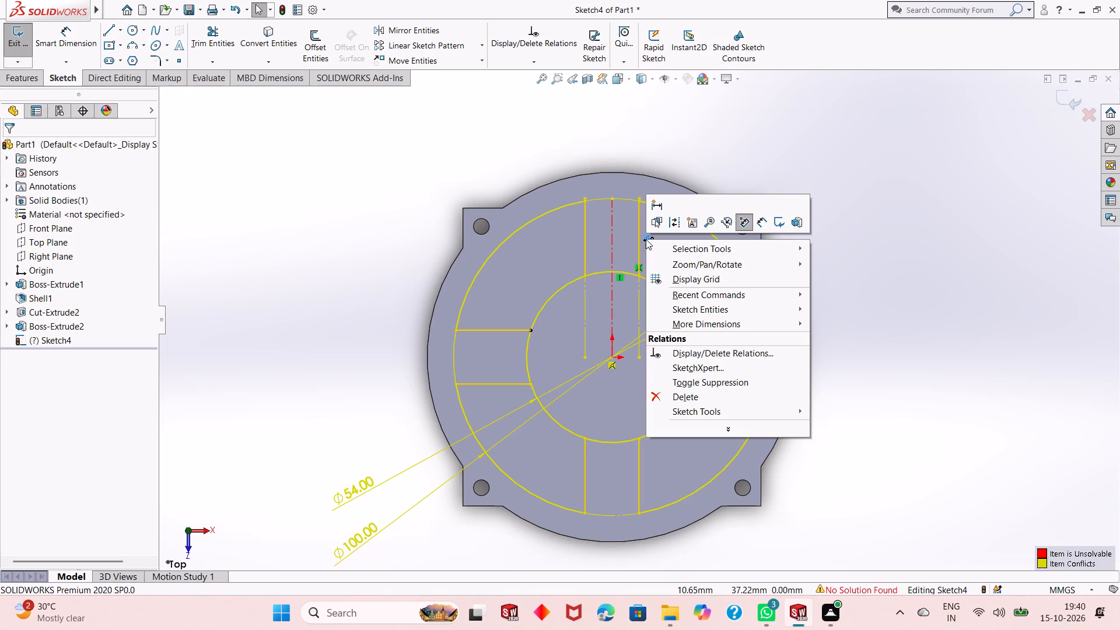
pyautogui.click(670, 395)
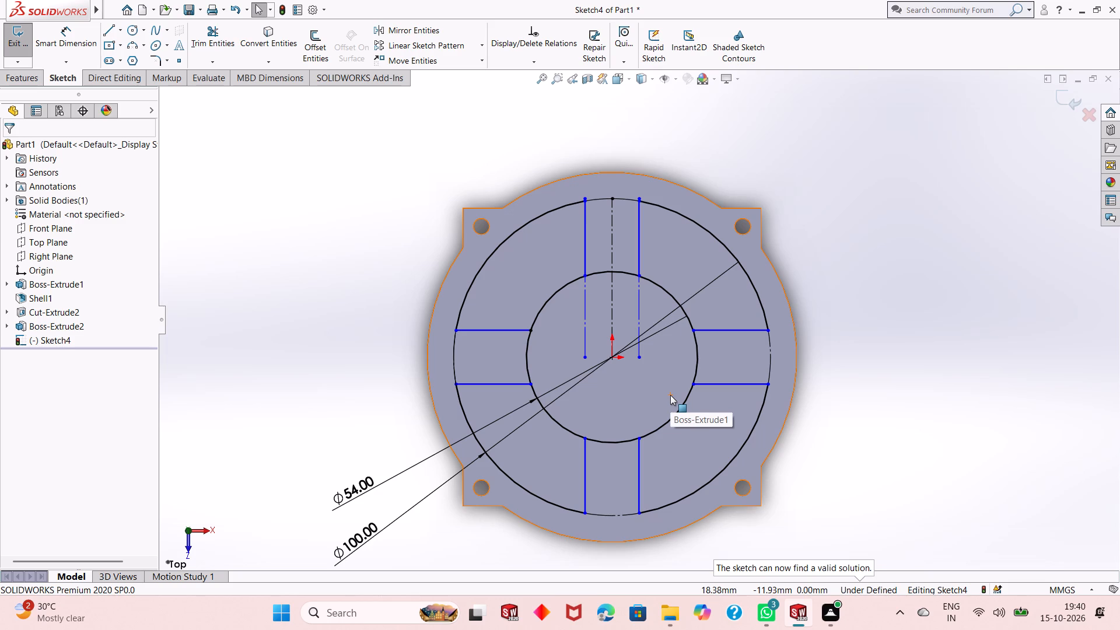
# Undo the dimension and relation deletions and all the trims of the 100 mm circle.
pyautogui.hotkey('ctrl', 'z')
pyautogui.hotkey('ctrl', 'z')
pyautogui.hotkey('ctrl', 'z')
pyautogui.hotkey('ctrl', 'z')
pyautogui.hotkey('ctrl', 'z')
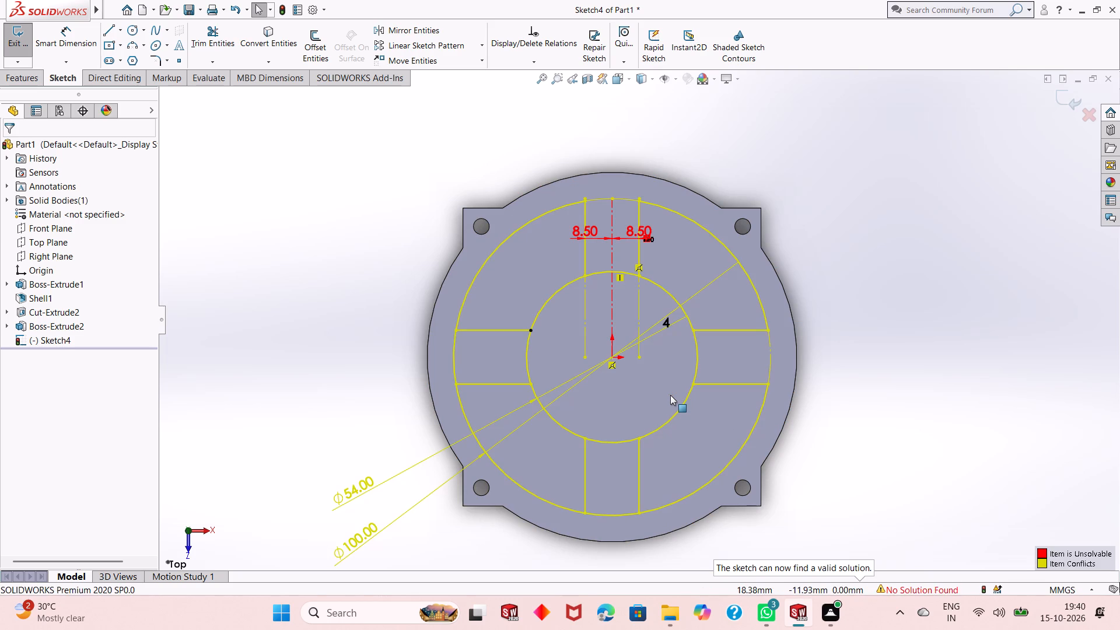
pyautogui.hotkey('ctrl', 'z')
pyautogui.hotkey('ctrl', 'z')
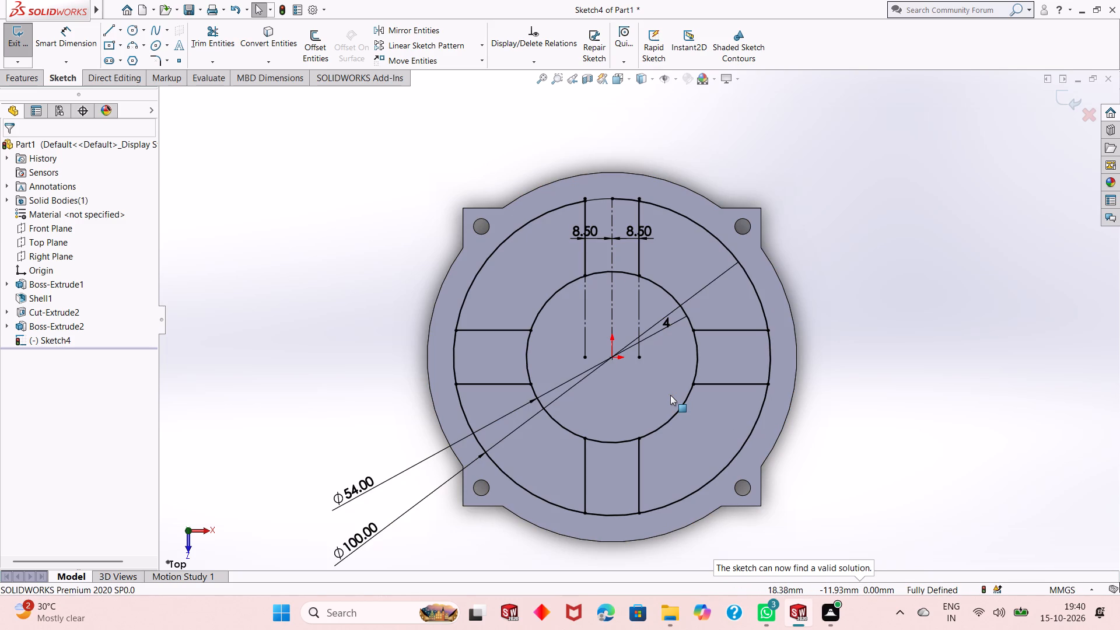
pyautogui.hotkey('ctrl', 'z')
# Delete both 8.50 mm offset dimensions between the vertical centerline and the top pair of lines.
pyautogui.rightClick(635, 232)
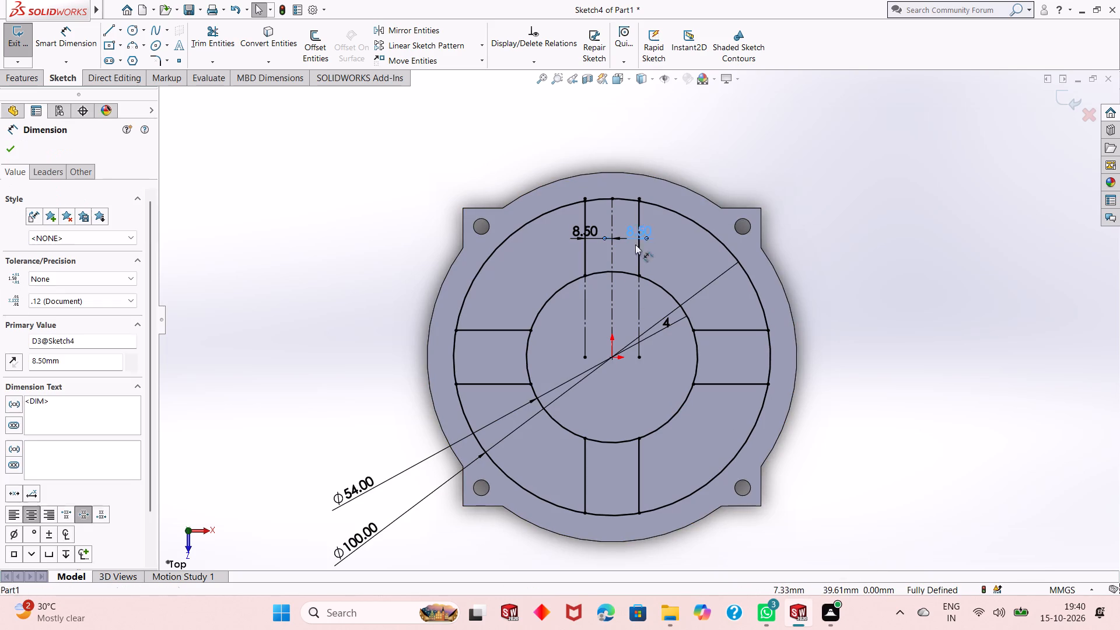
pyautogui.click(658, 385)
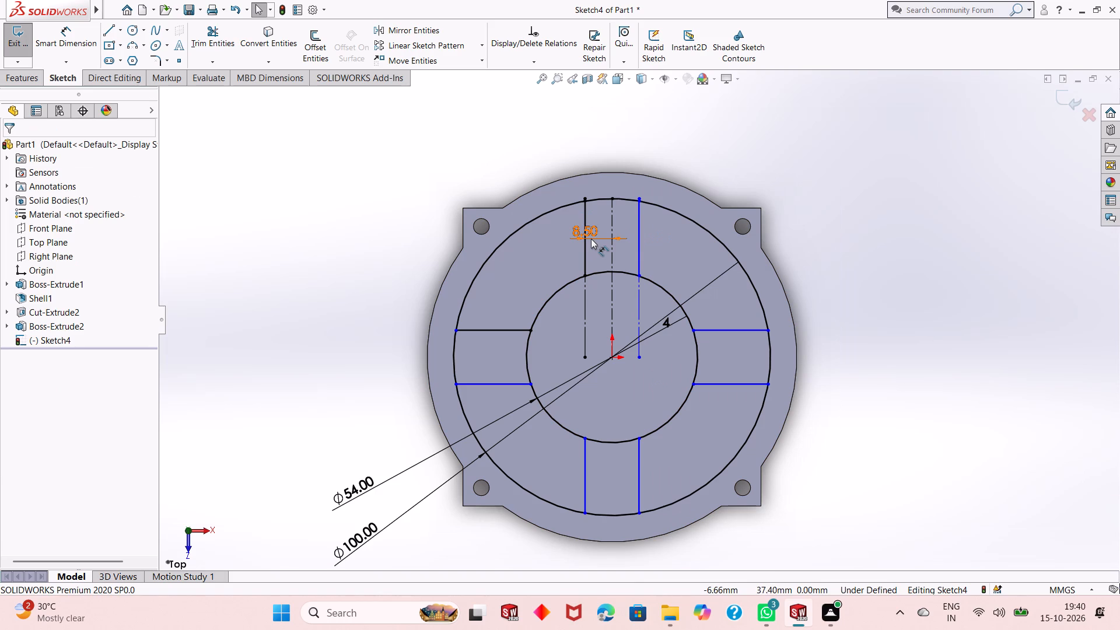
pyautogui.rightClick(591, 234)
pyautogui.click(635, 390)
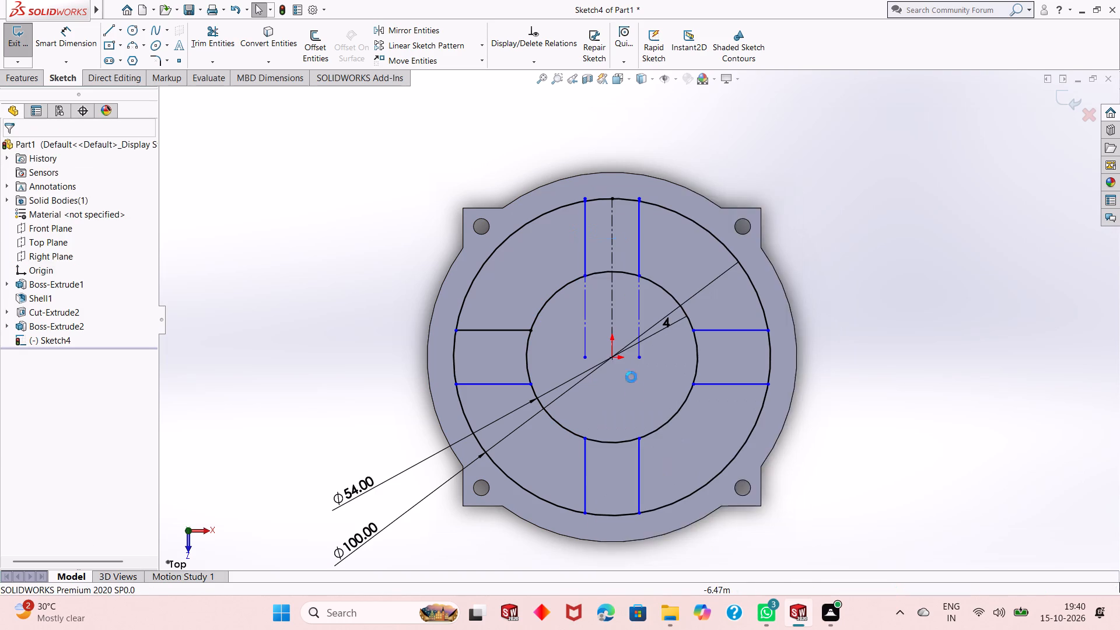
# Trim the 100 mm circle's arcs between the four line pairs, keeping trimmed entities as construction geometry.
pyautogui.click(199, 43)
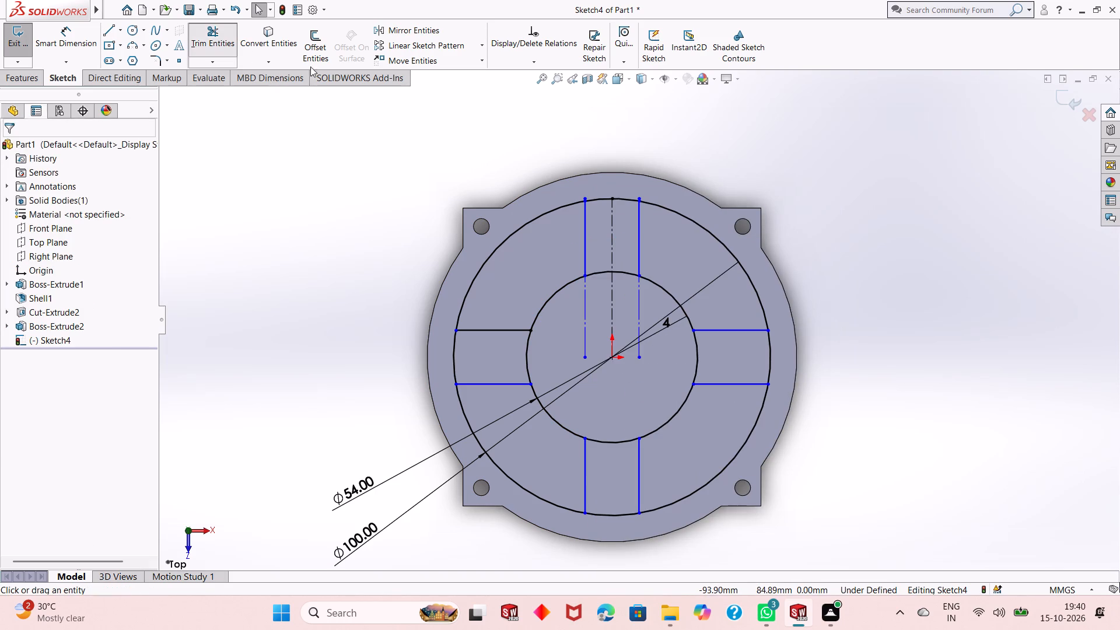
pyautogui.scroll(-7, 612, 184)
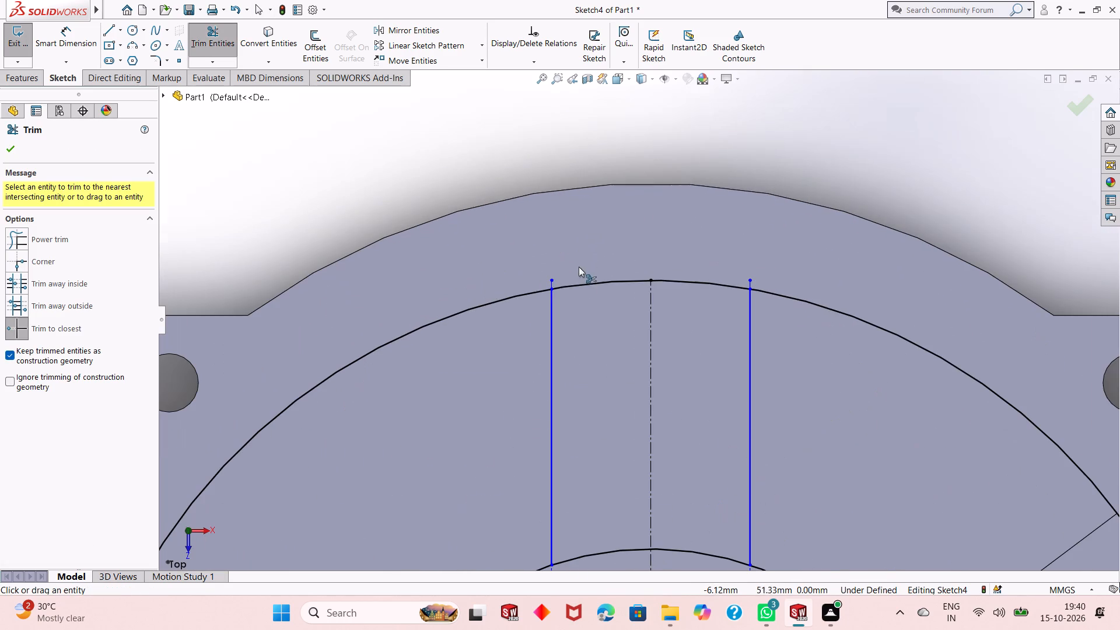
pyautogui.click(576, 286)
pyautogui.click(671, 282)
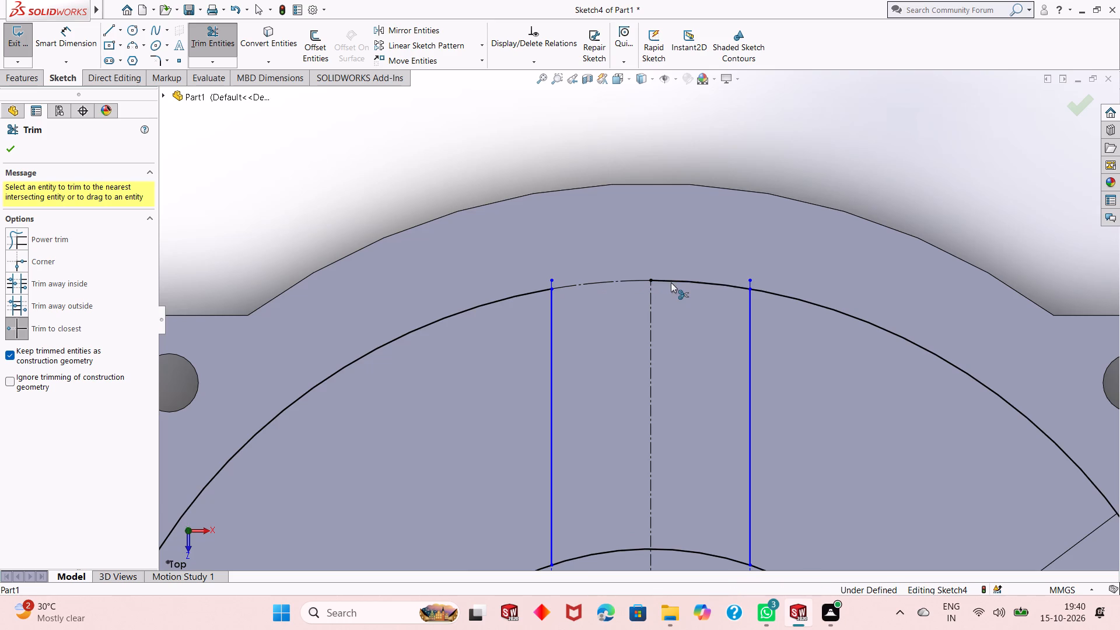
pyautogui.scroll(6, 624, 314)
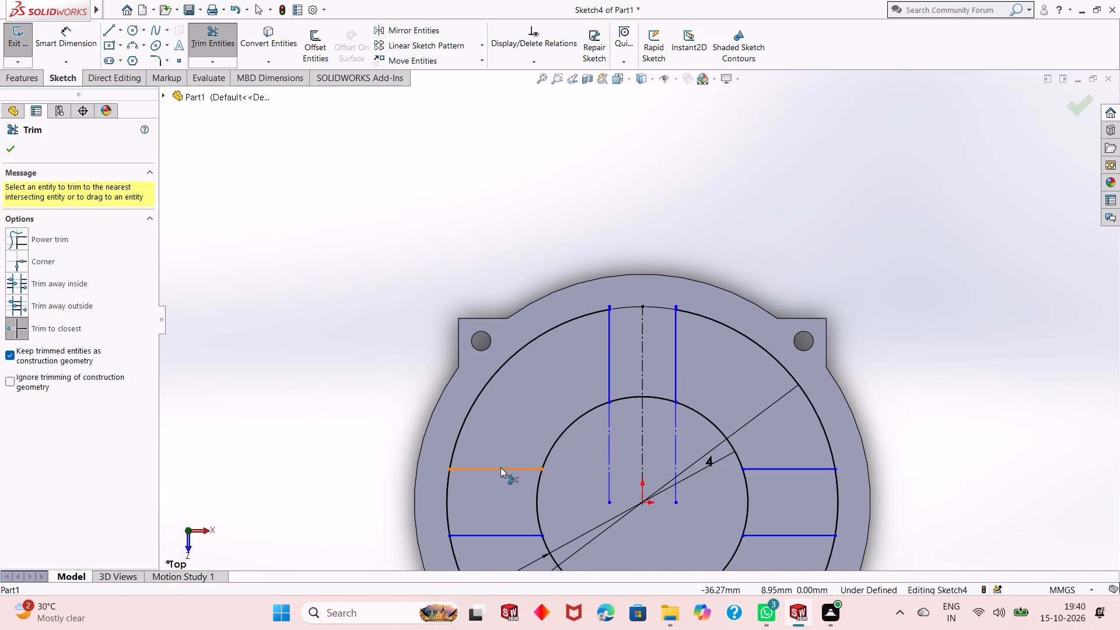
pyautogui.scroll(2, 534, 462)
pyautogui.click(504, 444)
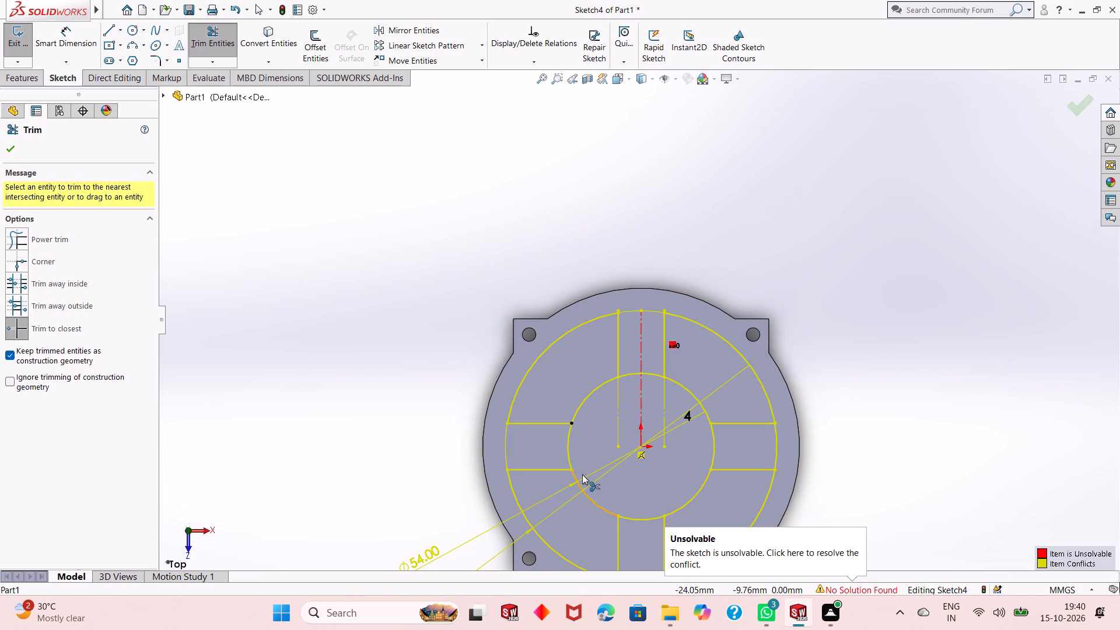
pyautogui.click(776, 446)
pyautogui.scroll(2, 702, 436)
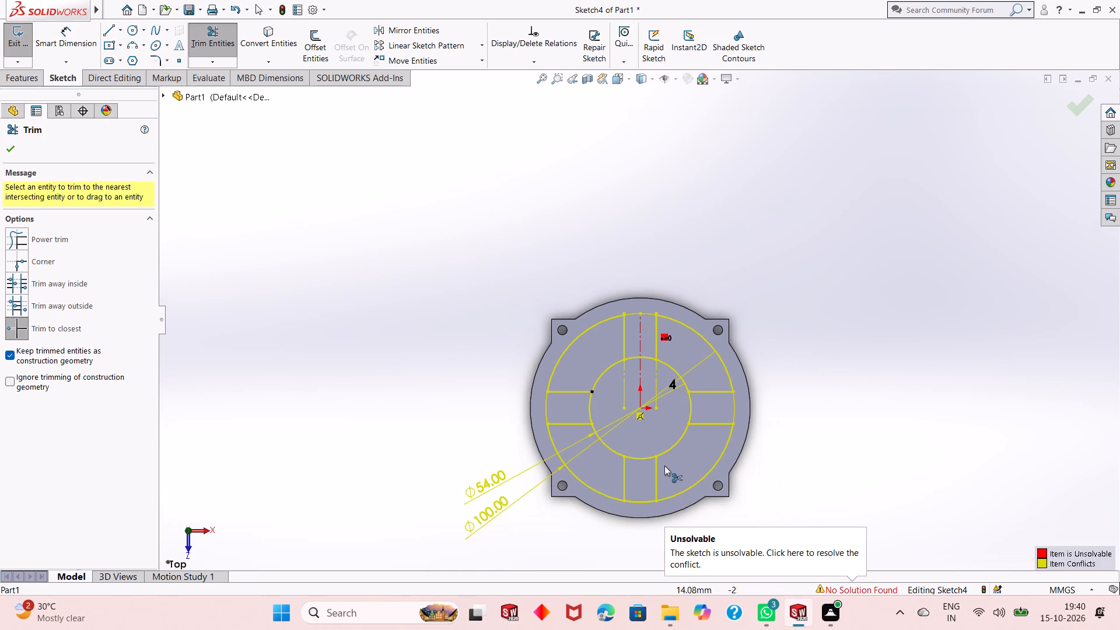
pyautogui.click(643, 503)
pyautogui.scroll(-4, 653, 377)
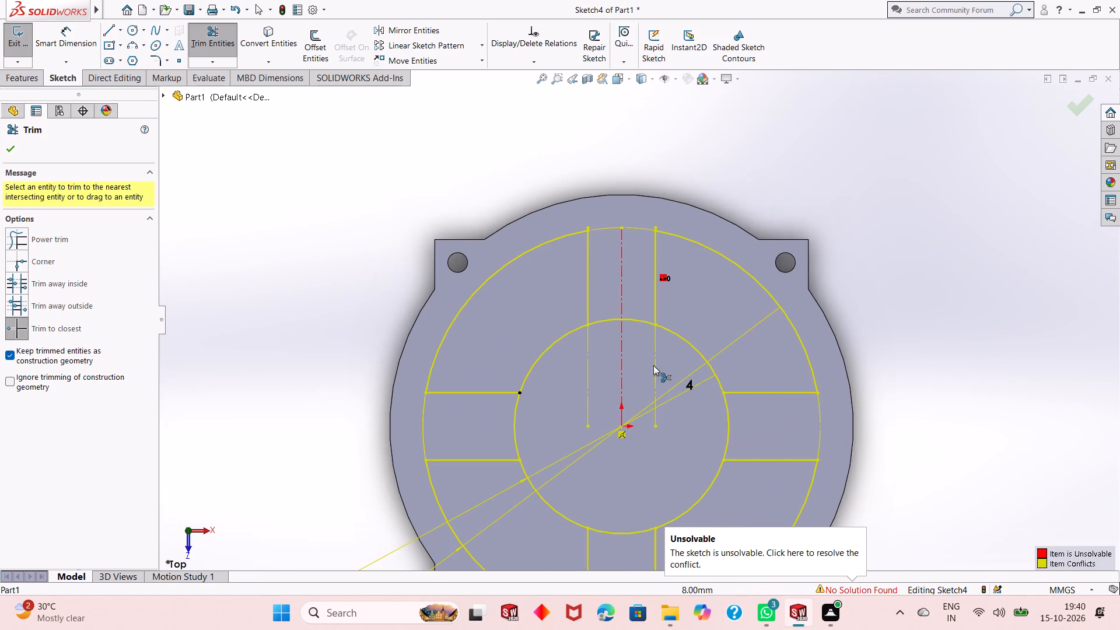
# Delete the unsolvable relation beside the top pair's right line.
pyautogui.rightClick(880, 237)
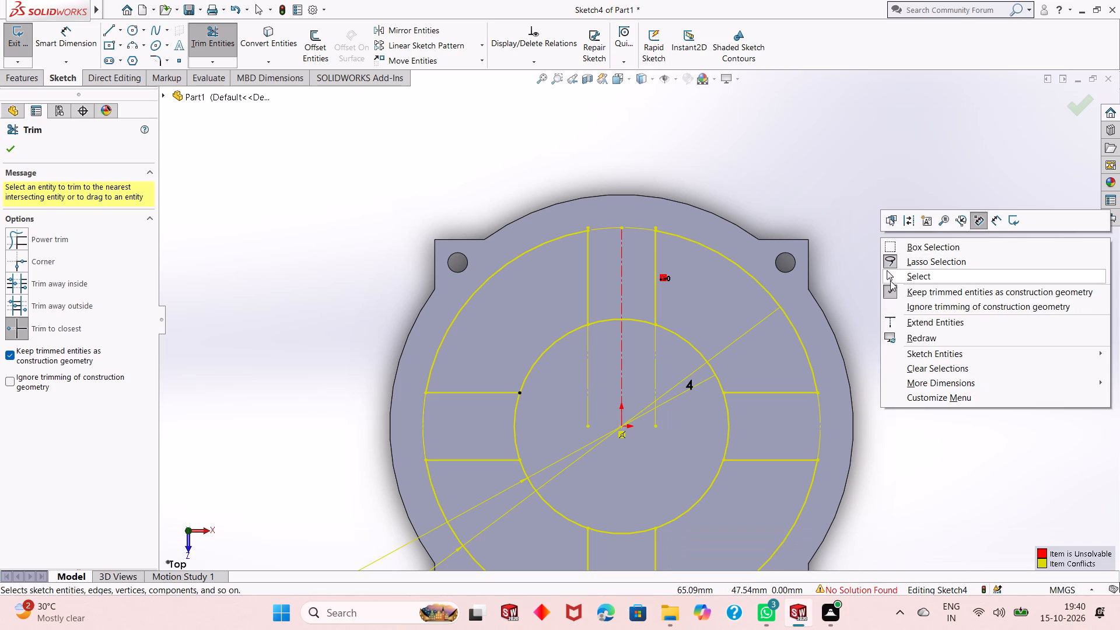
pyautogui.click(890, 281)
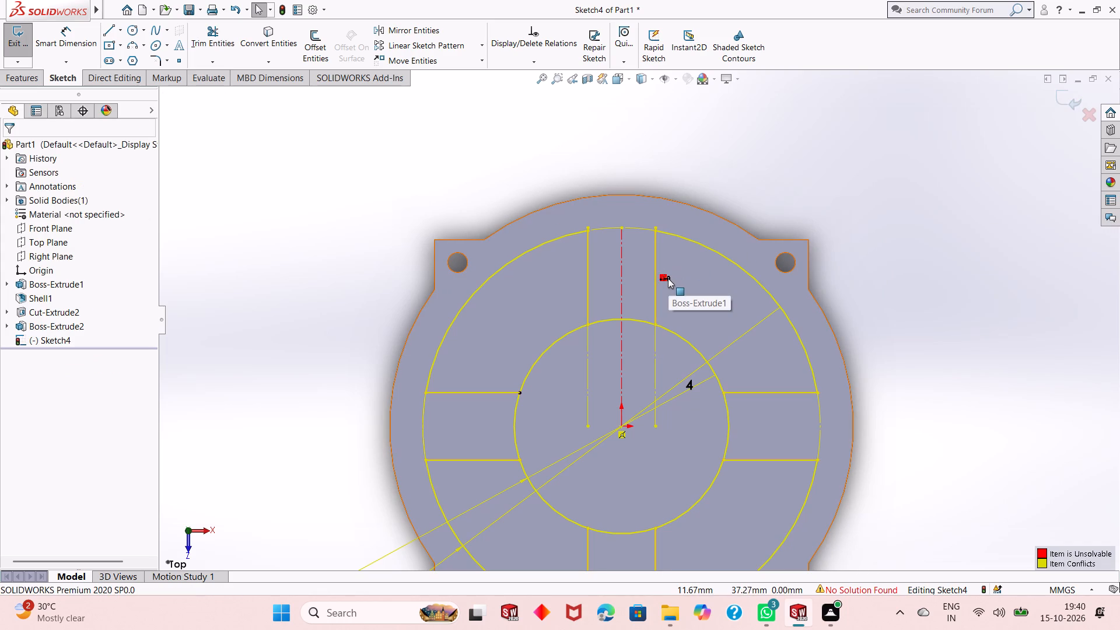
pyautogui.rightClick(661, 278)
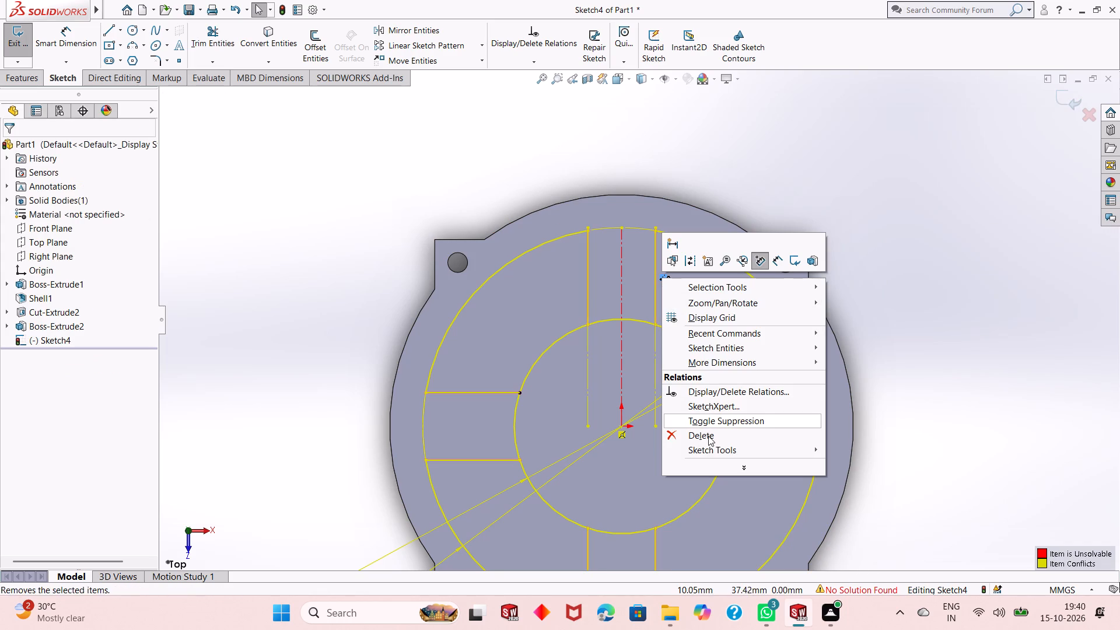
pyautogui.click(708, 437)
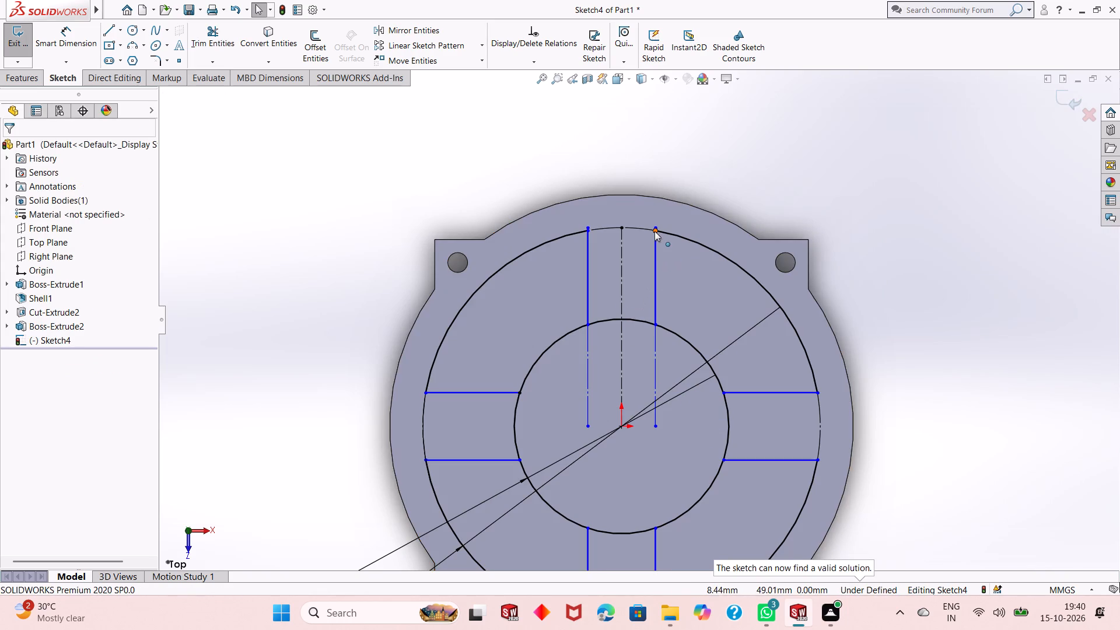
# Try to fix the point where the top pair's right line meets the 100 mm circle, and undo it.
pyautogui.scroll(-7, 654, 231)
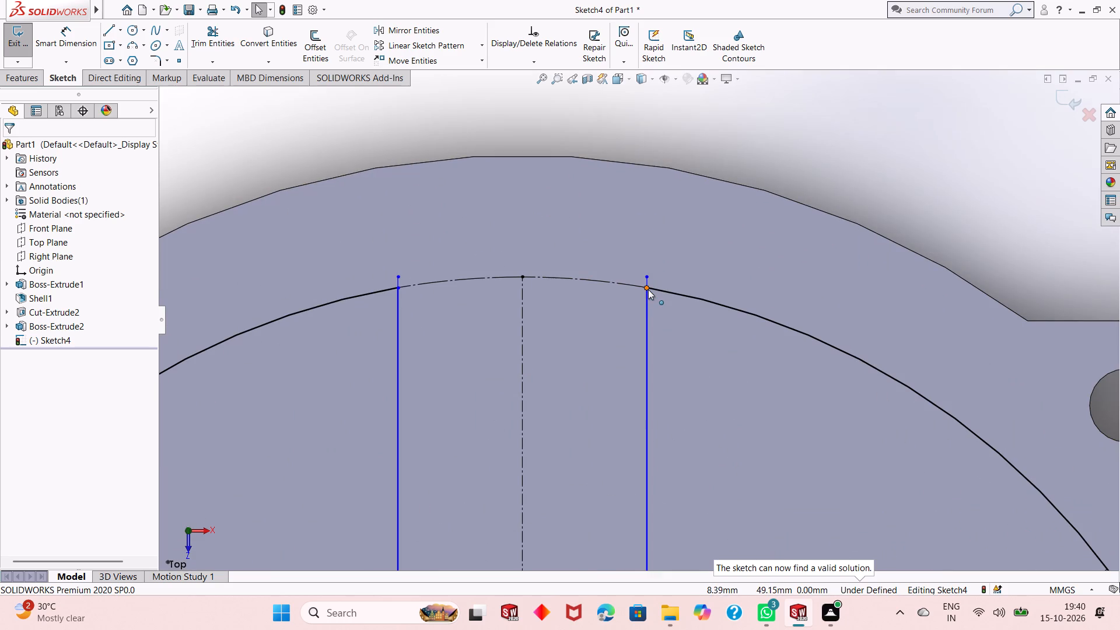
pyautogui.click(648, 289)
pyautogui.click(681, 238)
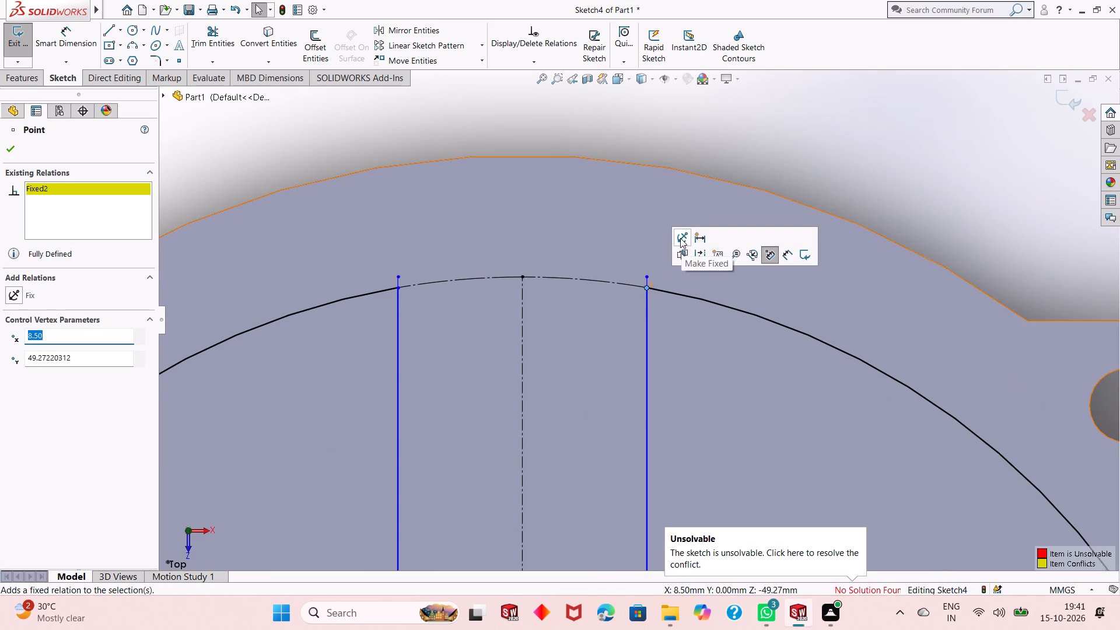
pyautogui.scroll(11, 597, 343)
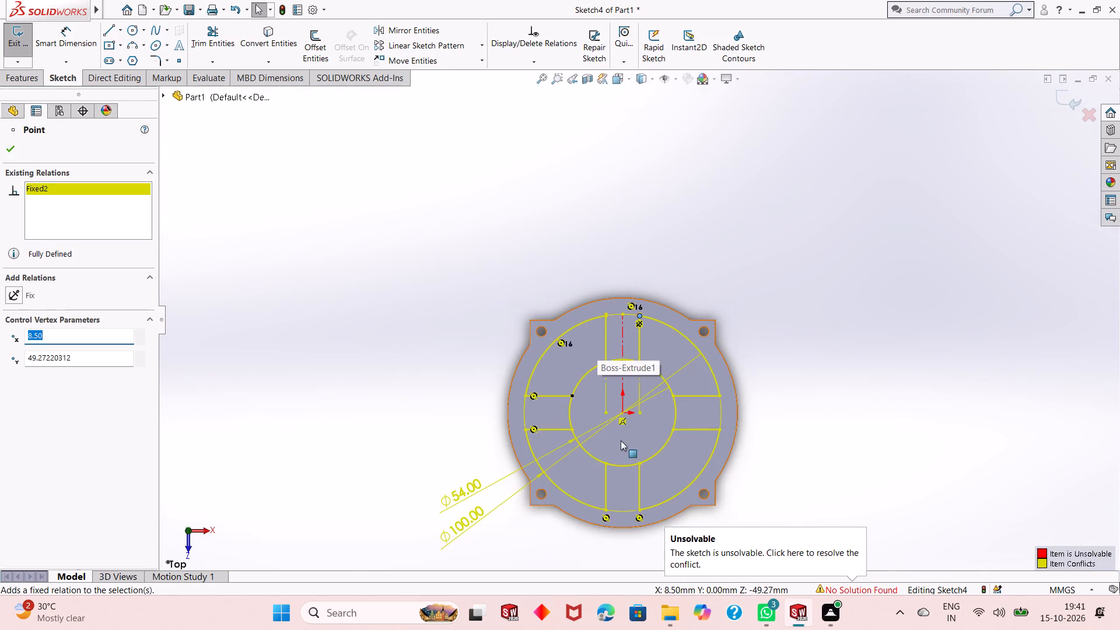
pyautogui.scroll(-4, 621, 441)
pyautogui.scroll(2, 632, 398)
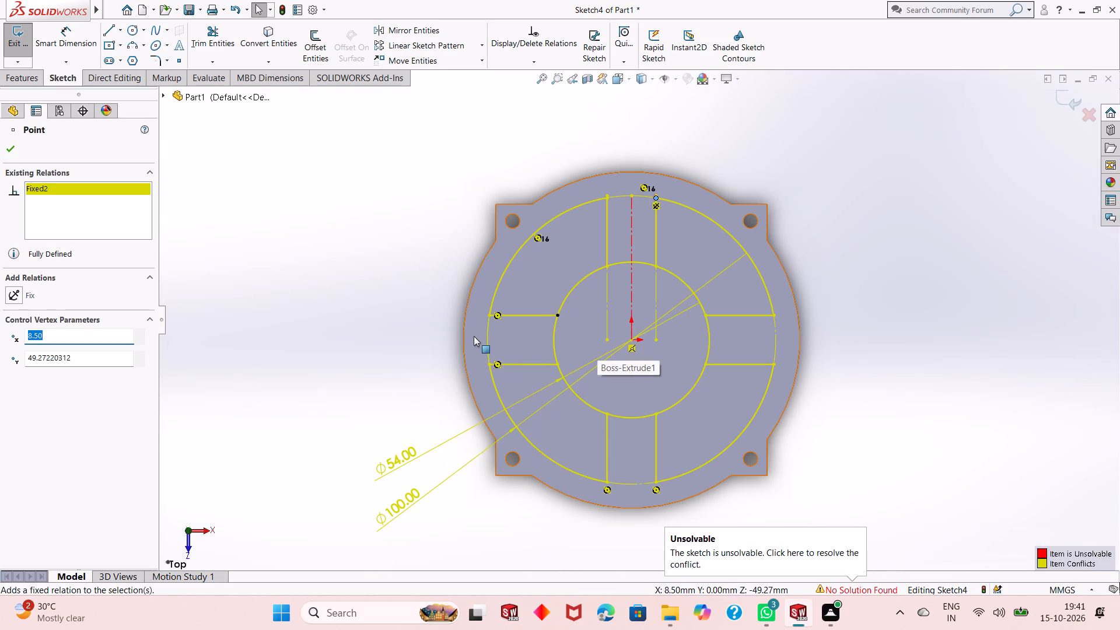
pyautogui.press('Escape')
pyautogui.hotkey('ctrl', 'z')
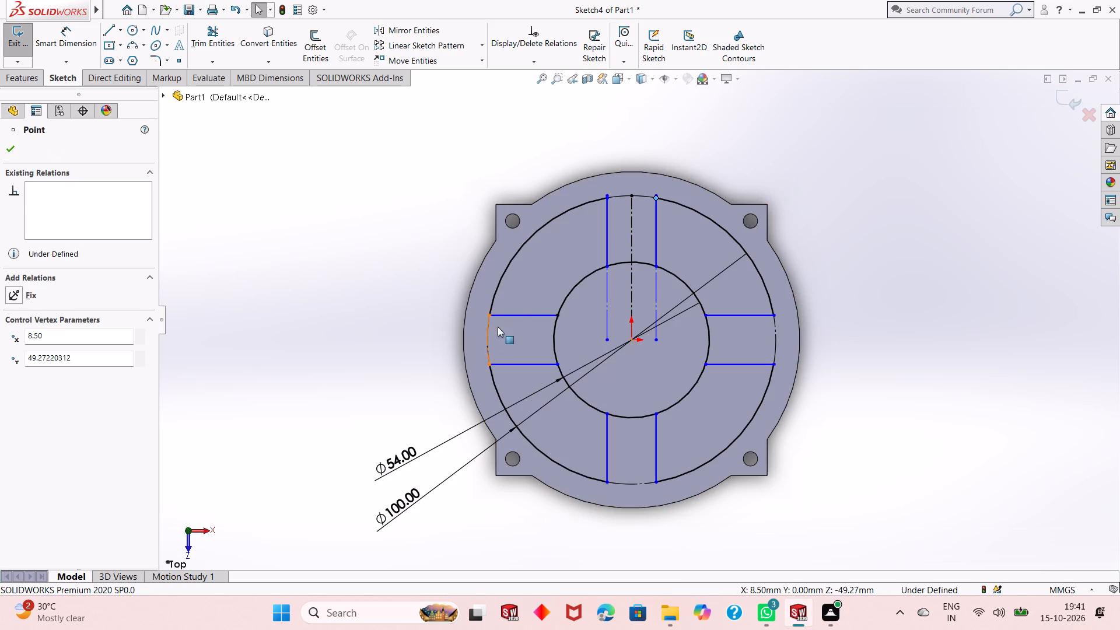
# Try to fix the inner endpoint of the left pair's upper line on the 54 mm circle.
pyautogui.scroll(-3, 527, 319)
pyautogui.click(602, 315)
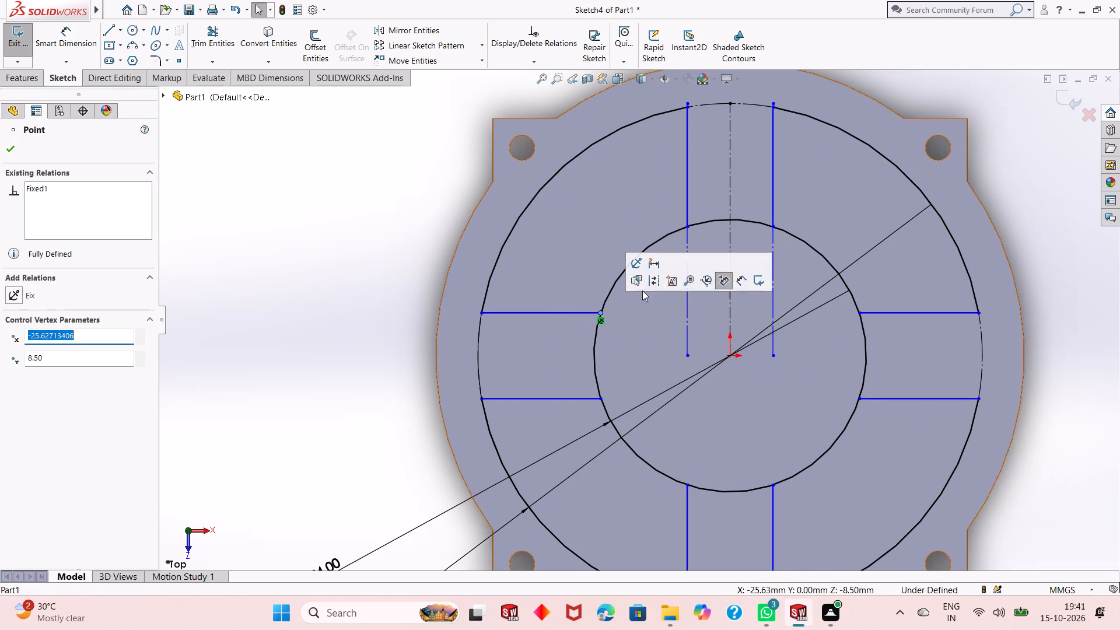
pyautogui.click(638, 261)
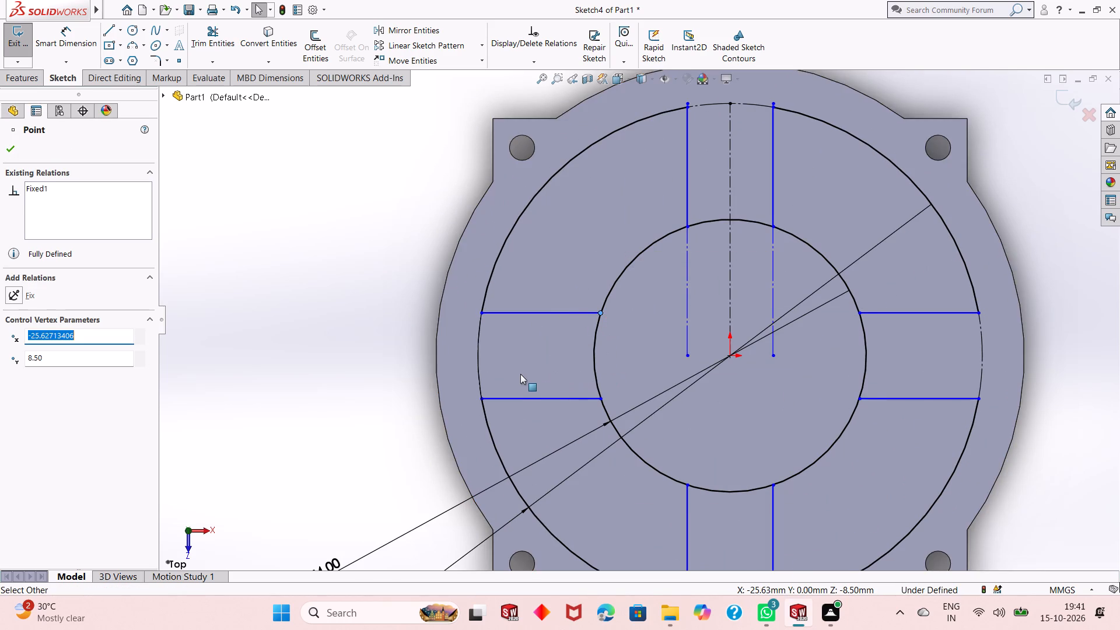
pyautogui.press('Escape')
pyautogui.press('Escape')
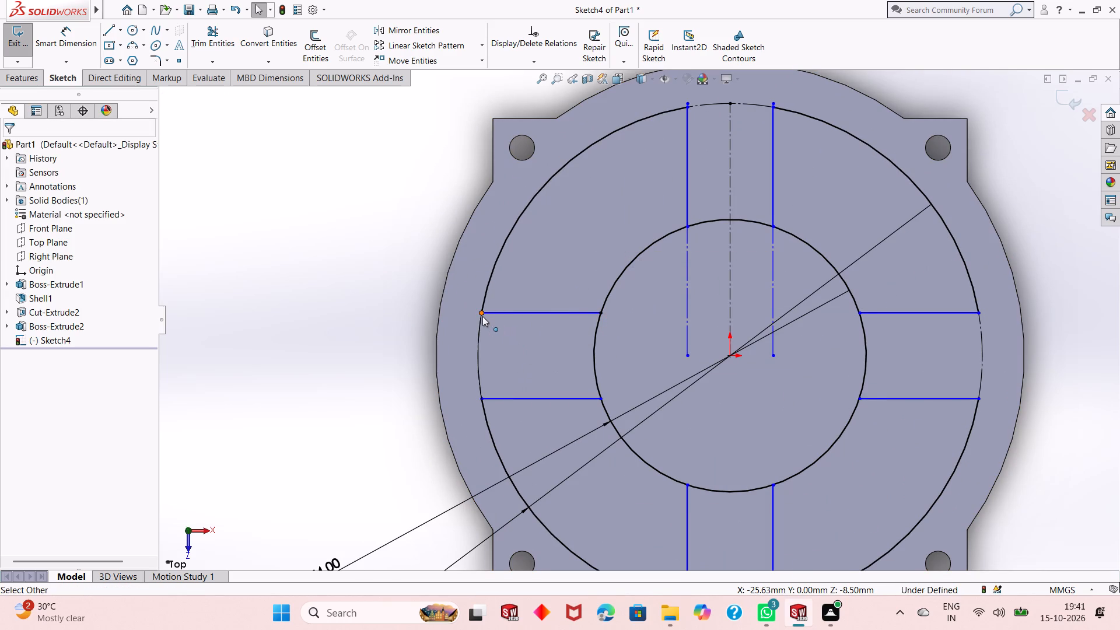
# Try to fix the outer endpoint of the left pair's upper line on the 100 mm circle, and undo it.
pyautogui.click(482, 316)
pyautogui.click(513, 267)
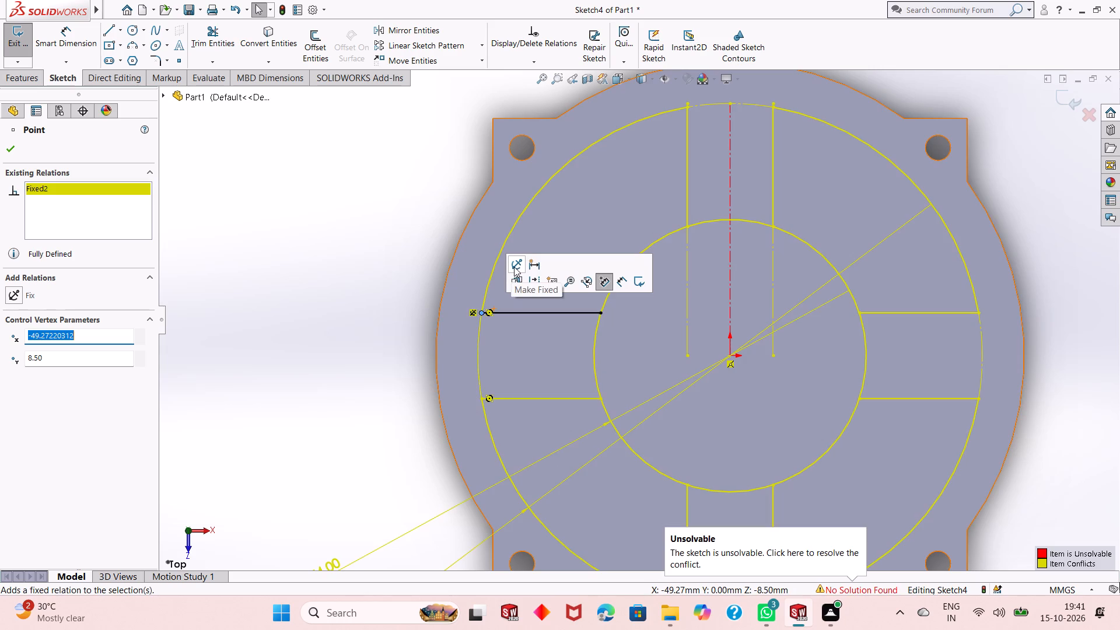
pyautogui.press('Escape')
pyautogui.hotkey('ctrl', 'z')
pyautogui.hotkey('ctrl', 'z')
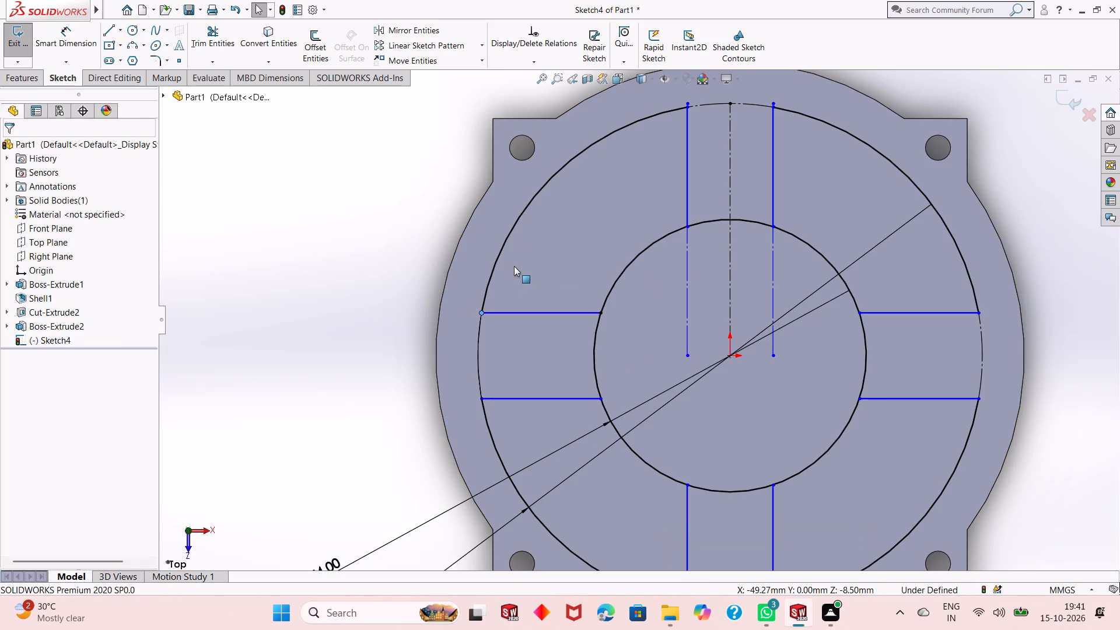
# Undo the relation deletion, the 100 mm circle trims and the deletion of both 8.50 mm offset dimensions.
pyautogui.hotkey('ctrl', 'z')
pyautogui.hotkey('ctrl', 'z')
pyautogui.hotkey('ctrl', 'z')
pyautogui.hotkey('ctrl', 'z')
pyautogui.hotkey('ctrl', 'z')
pyautogui.hotkey('ctrl', 'z')
pyautogui.hotkey('ctrl', 'z')
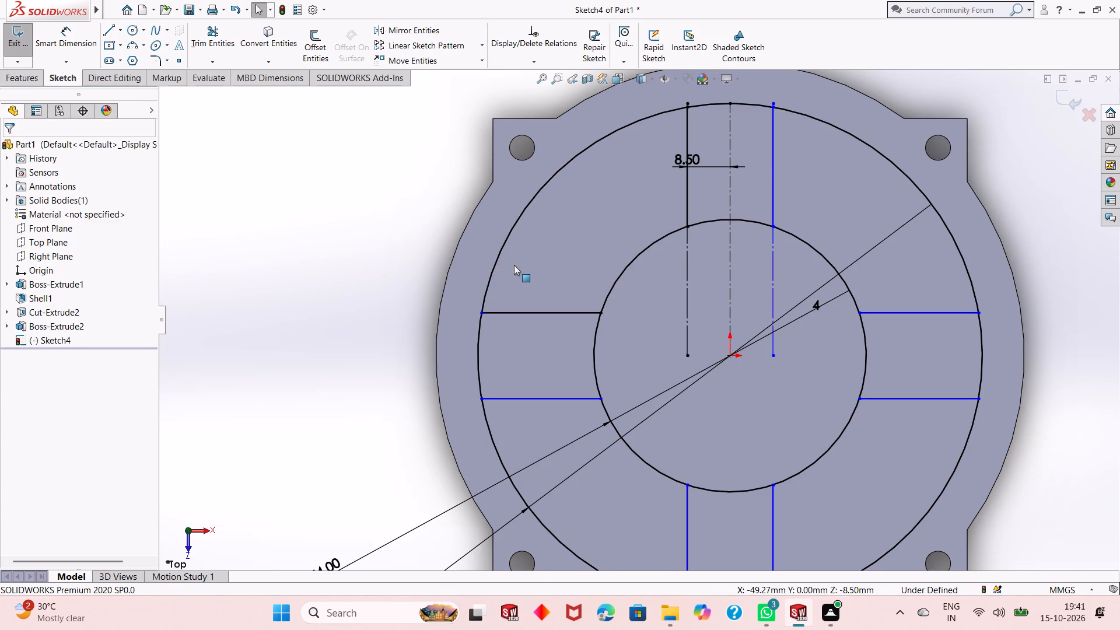
pyautogui.hotkey('ctrl', 'z')
pyautogui.hotkey('ctrl', 'z')
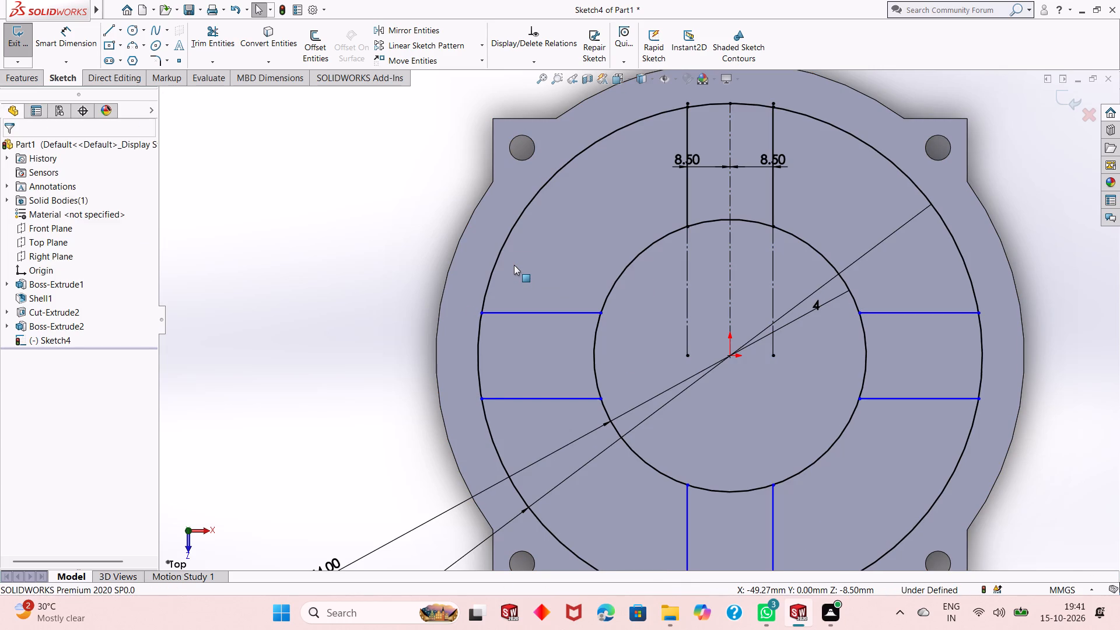
pyautogui.hotkey('ctrl', 'y')
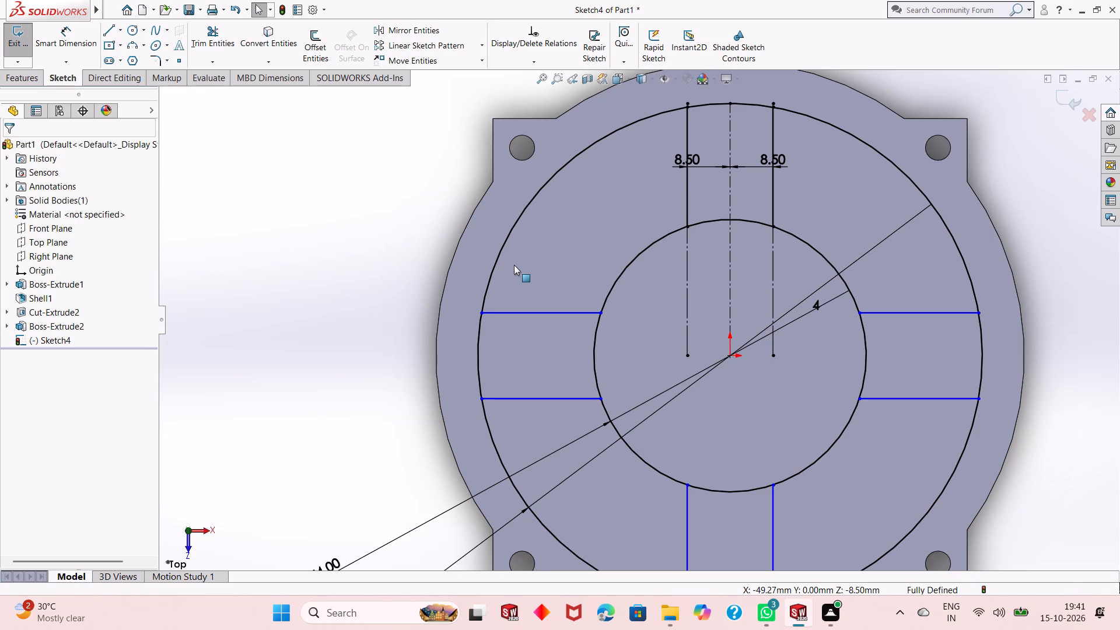
pyautogui.hotkey('ctrl', 'z')
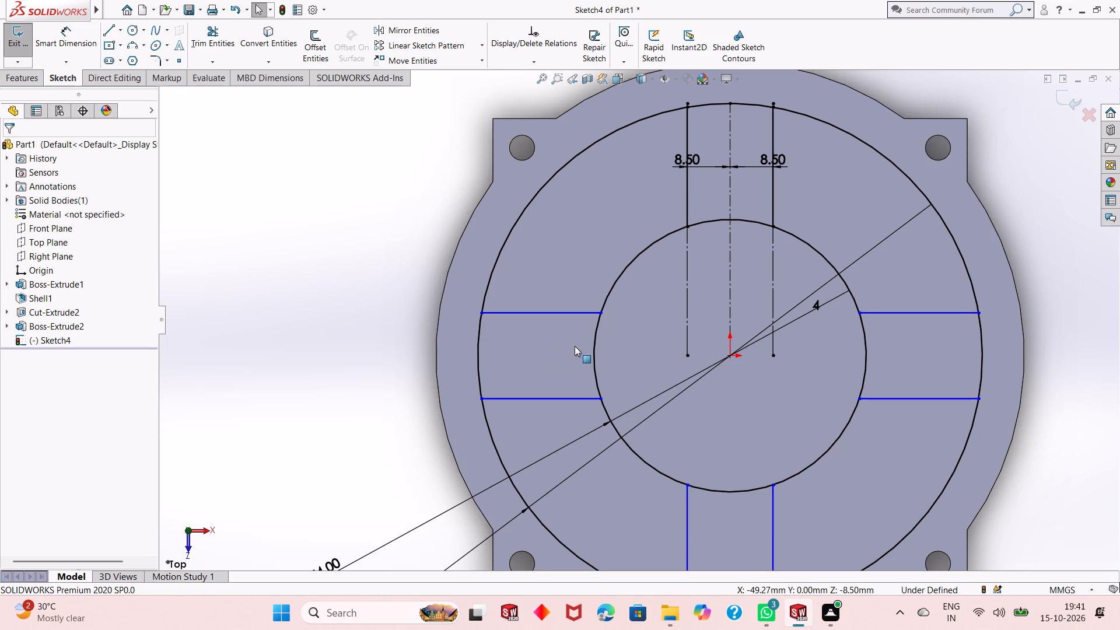
# Trim the 100 mm circle's arcs between the left, right, bottom and top line pairs, keeping trimmed entities as construction geometry.
pyautogui.click(217, 37)
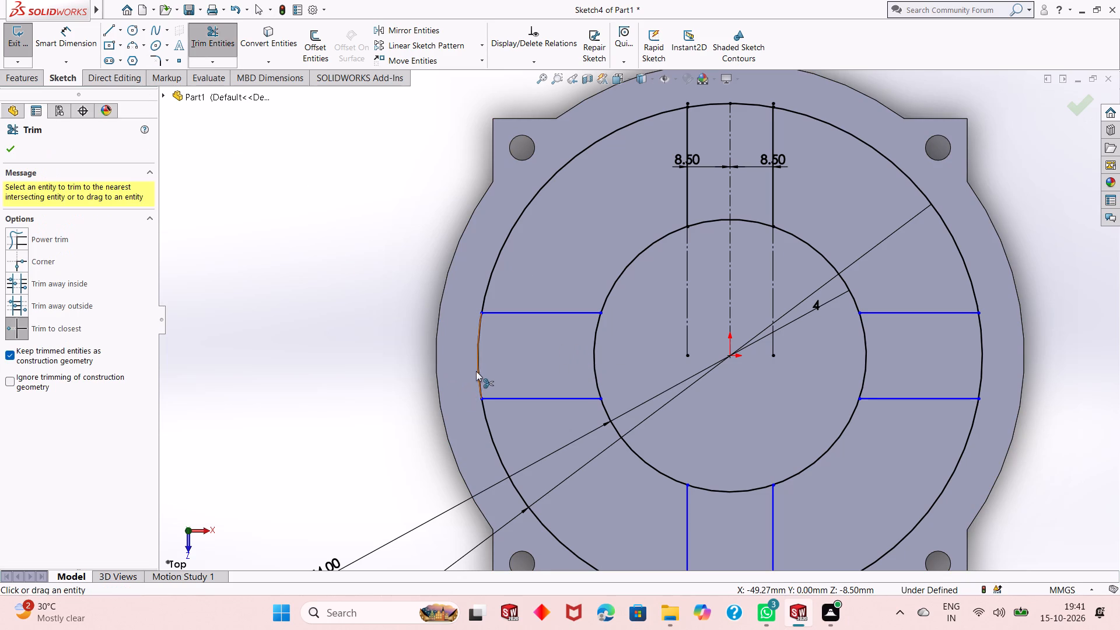
pyautogui.click(479, 367)
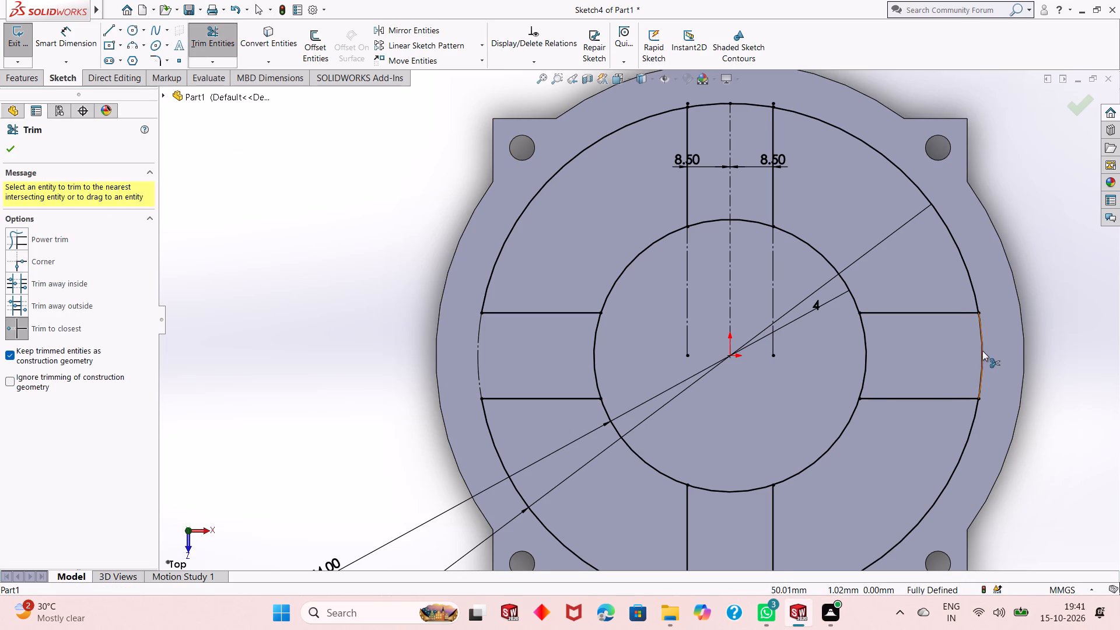
pyautogui.click(983, 351)
pyautogui.scroll(2, 655, 388)
pyautogui.click(706, 520)
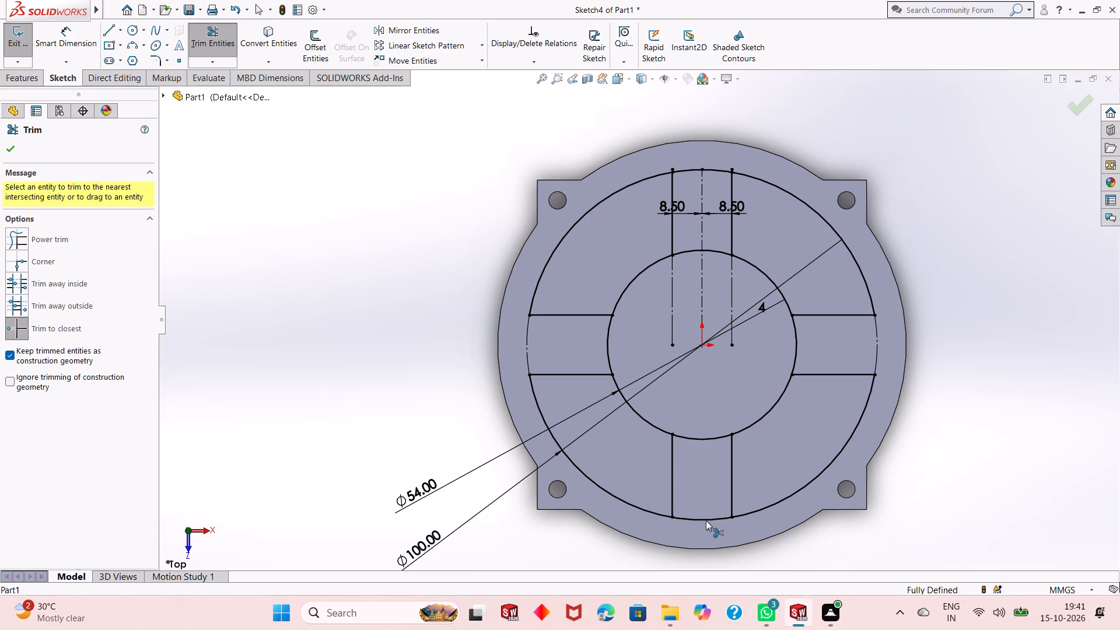
pyautogui.scroll(-3, 720, 174)
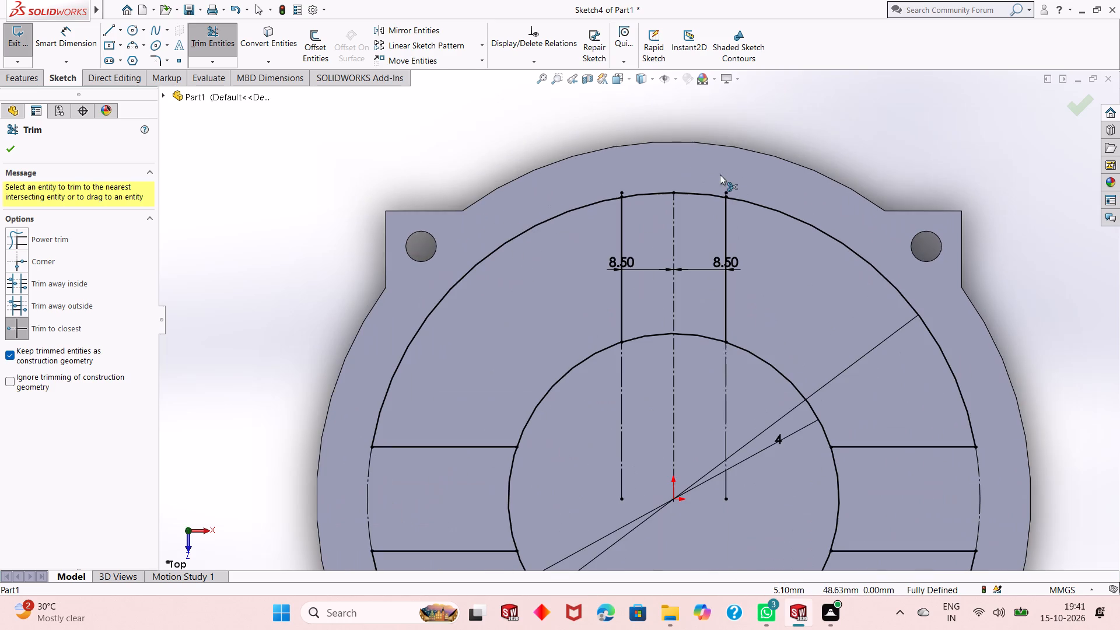
pyautogui.click(709, 194)
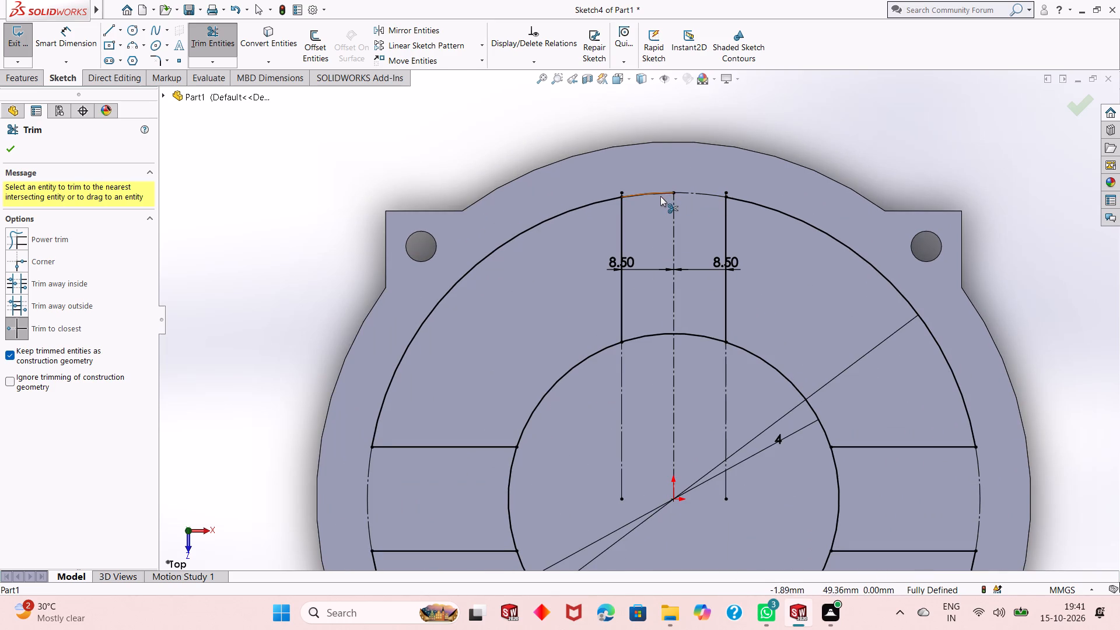
pyautogui.click(660, 196)
pyautogui.scroll(5, 654, 242)
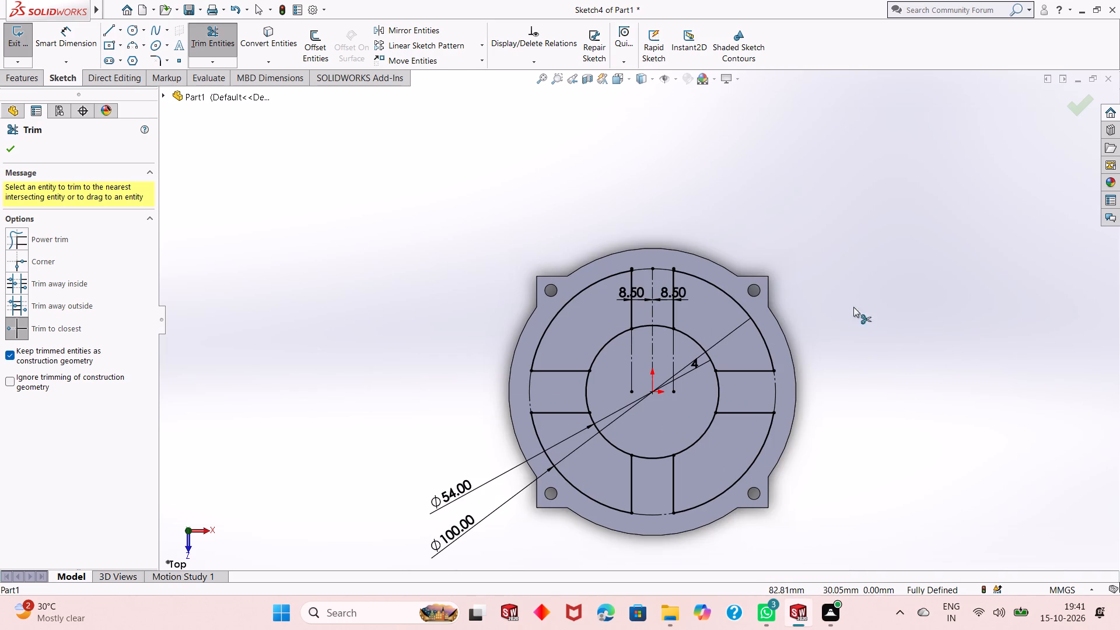
pyautogui.rightClick(836, 262)
pyautogui.click(848, 298)
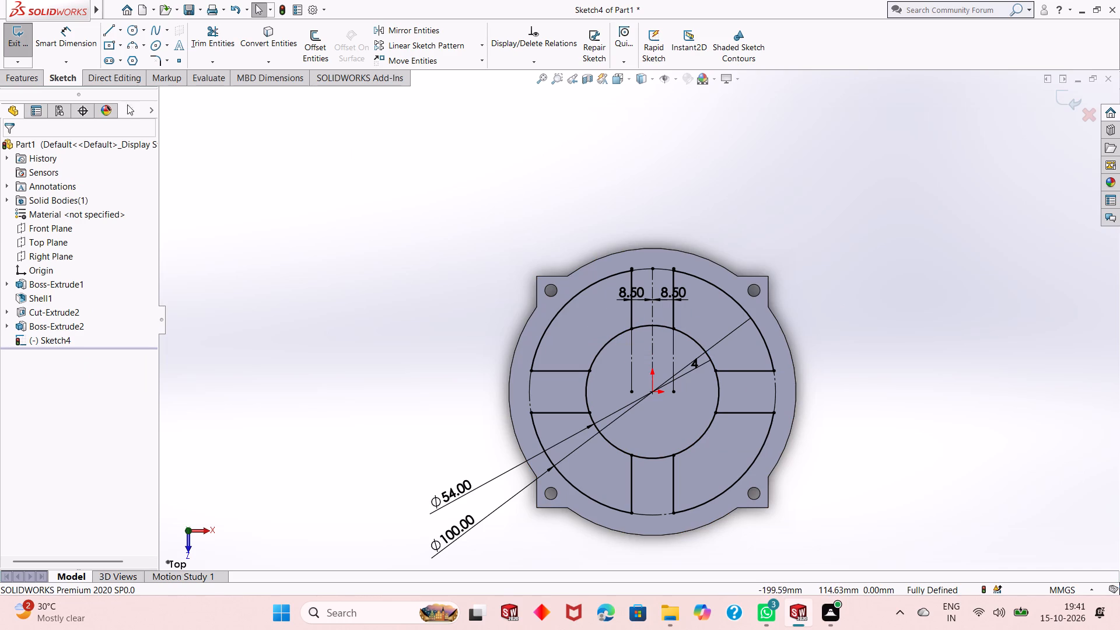
# Extrude-cut the four ring sectors between the spokes as selected contours, with a blind depth of 5 mm.
pyautogui.click(14, 83)
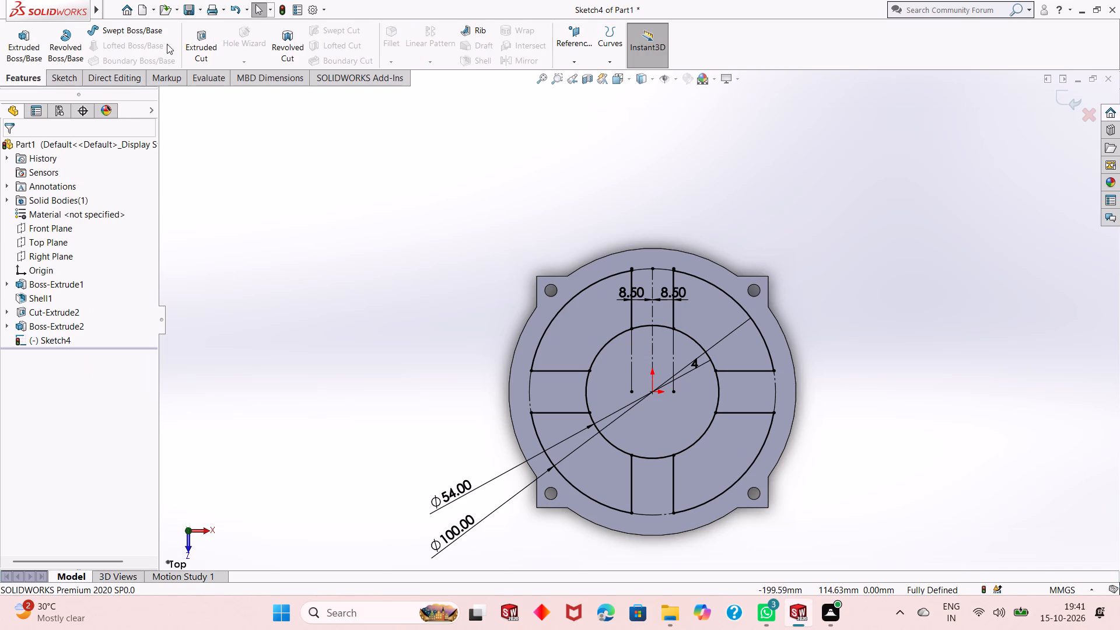
pyautogui.click(194, 45)
pyautogui.moveTo(361, 427); pyautogui.dragTo(368, 369, button='middle')
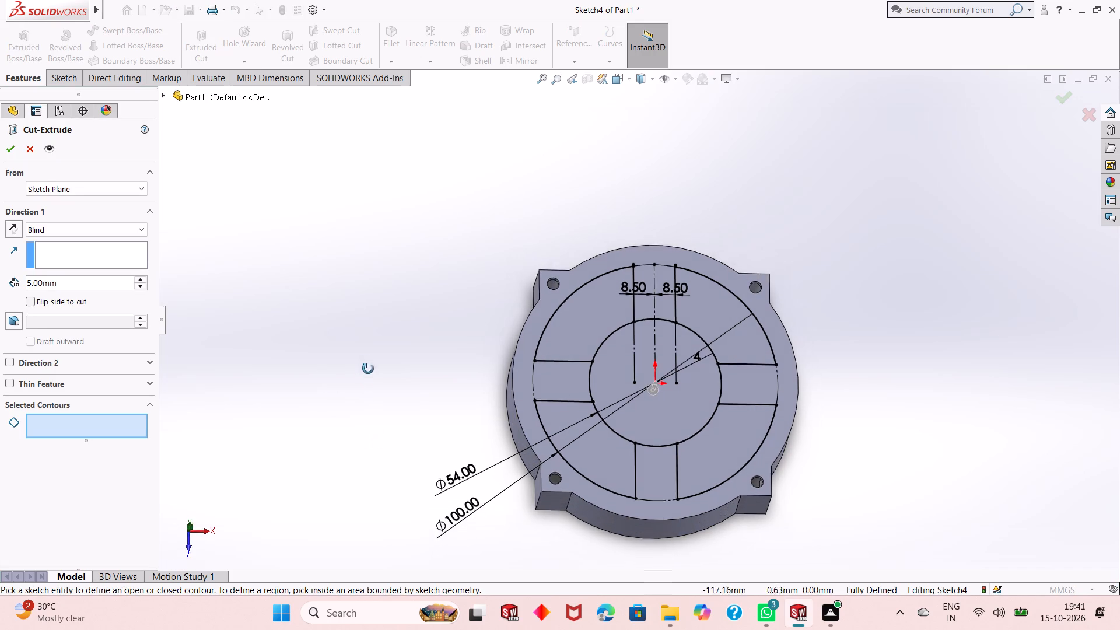
pyautogui.moveTo(368, 369); pyautogui.dragTo(369, 318, button='middle')
pyautogui.click(590, 316)
pyautogui.click(692, 306)
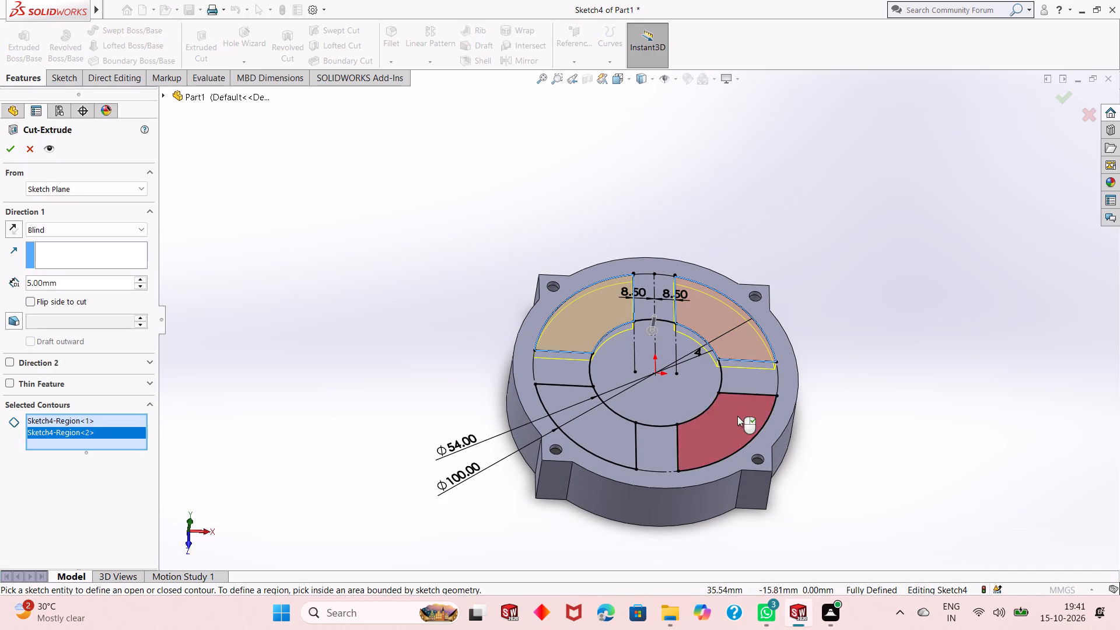
pyautogui.click(736, 420)
pyautogui.click(578, 431)
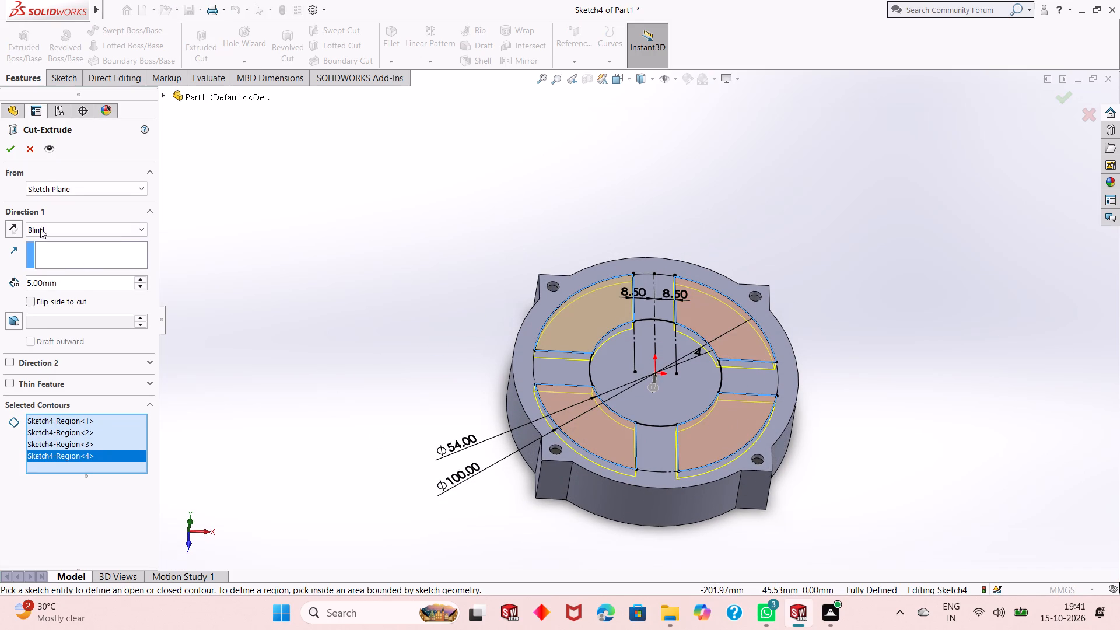
pyautogui.click(15, 150)
pyautogui.moveTo(623, 403); pyautogui.dragTo(674, 234, button='middle')
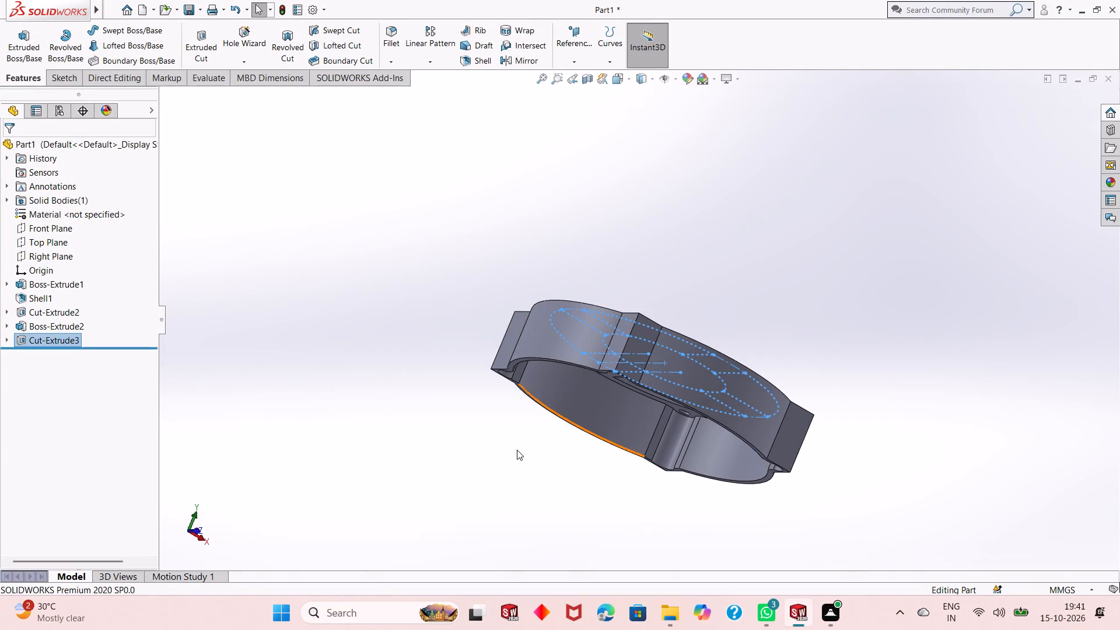
pyautogui.click(510, 454)
# Fillet the four inner edges where the spokes meet the central boss with a 10 mm symmetric radius.
pyautogui.moveTo(521, 438); pyautogui.dragTo(547, 313, button='middle')
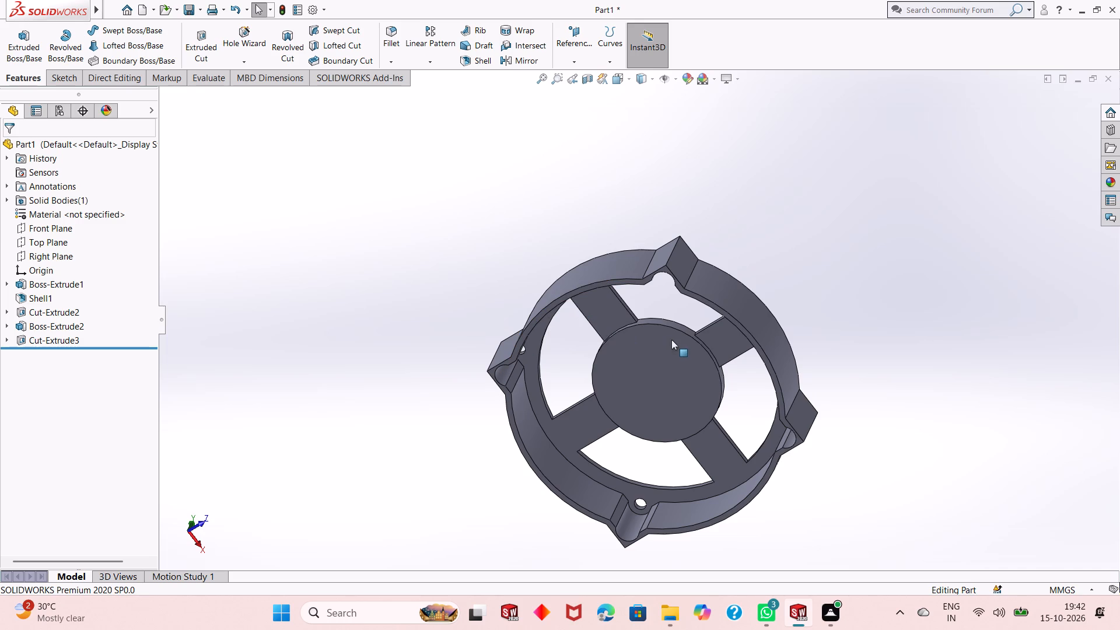
pyautogui.moveTo(673, 341); pyautogui.dragTo(686, 367, button='middle')
pyautogui.scroll(1, 686, 367)
pyautogui.scroll(-5, 659, 344)
pyautogui.scroll(-2, 585, 292)
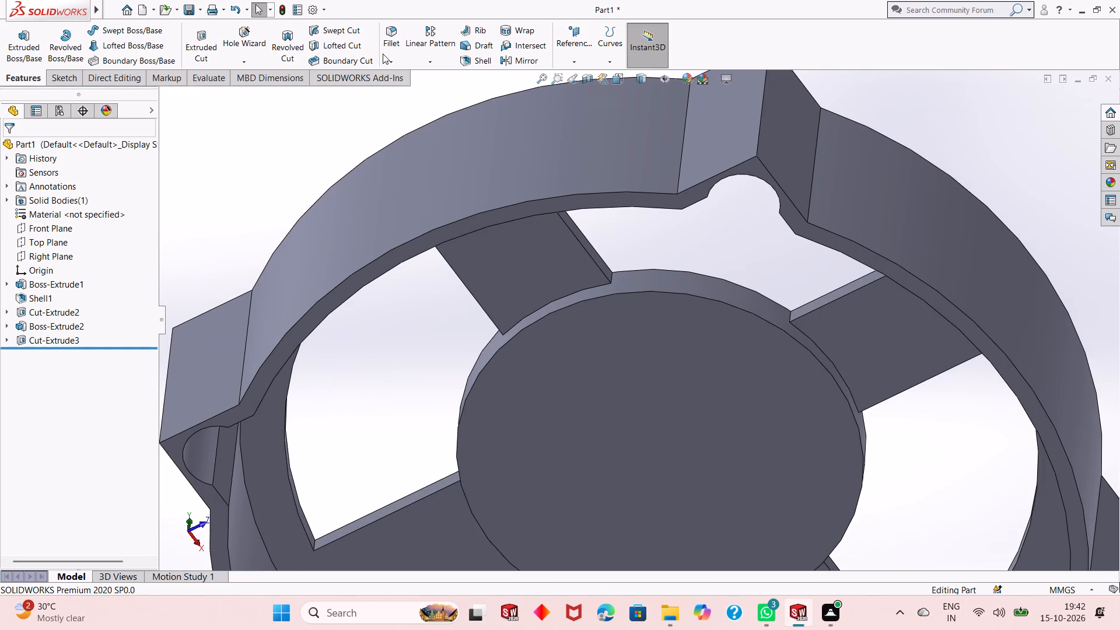
pyautogui.click(385, 47)
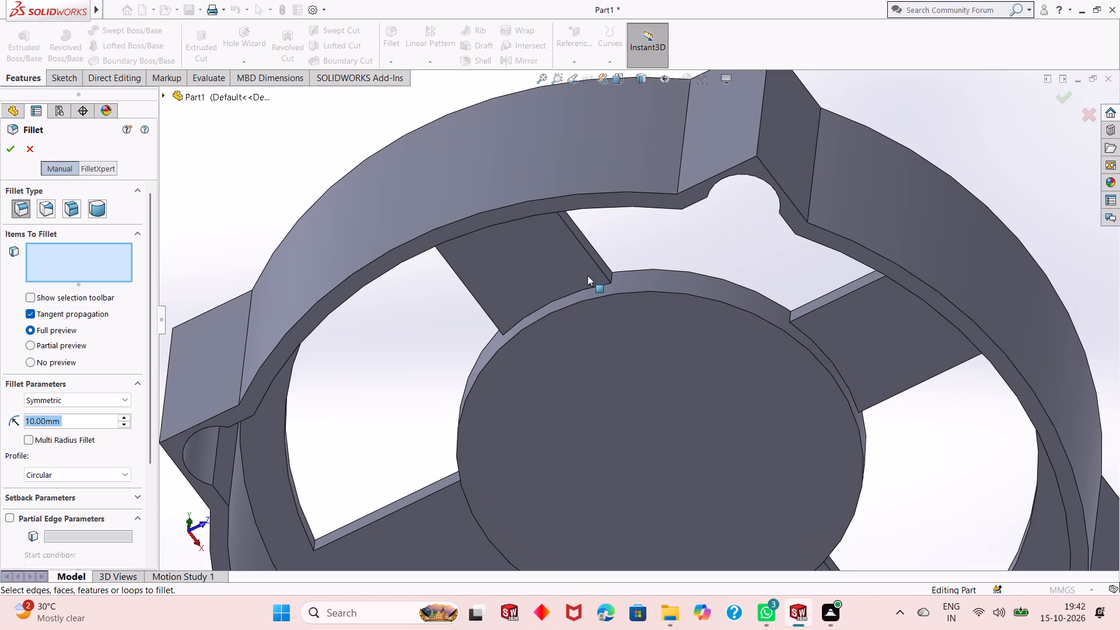
pyautogui.click(572, 295)
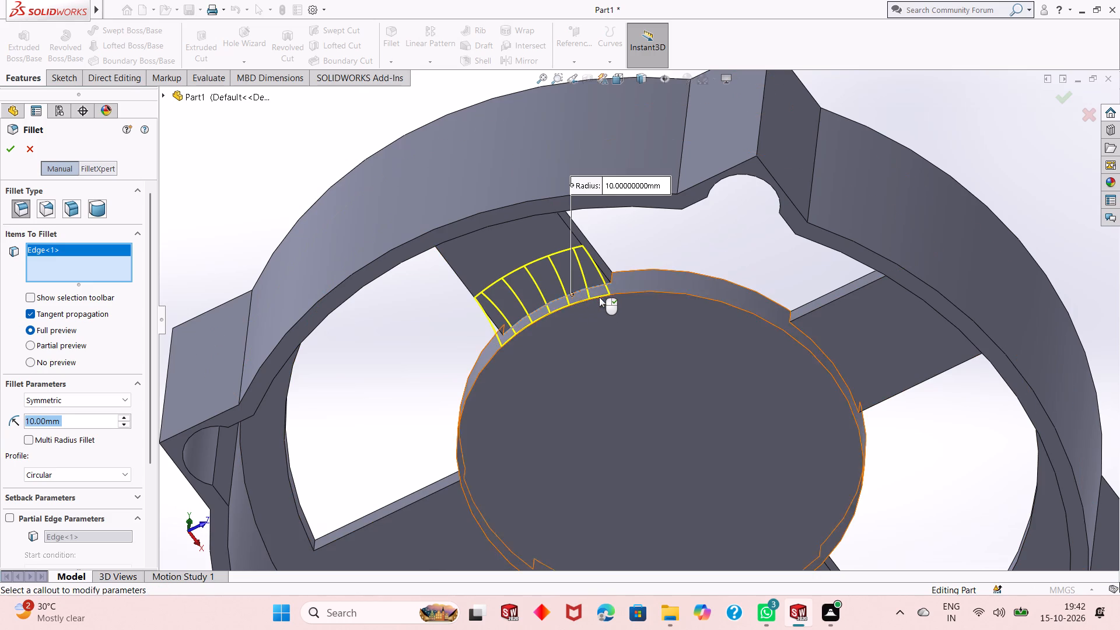
pyautogui.moveTo(603, 299); pyautogui.dragTo(558, 333, button='middle')
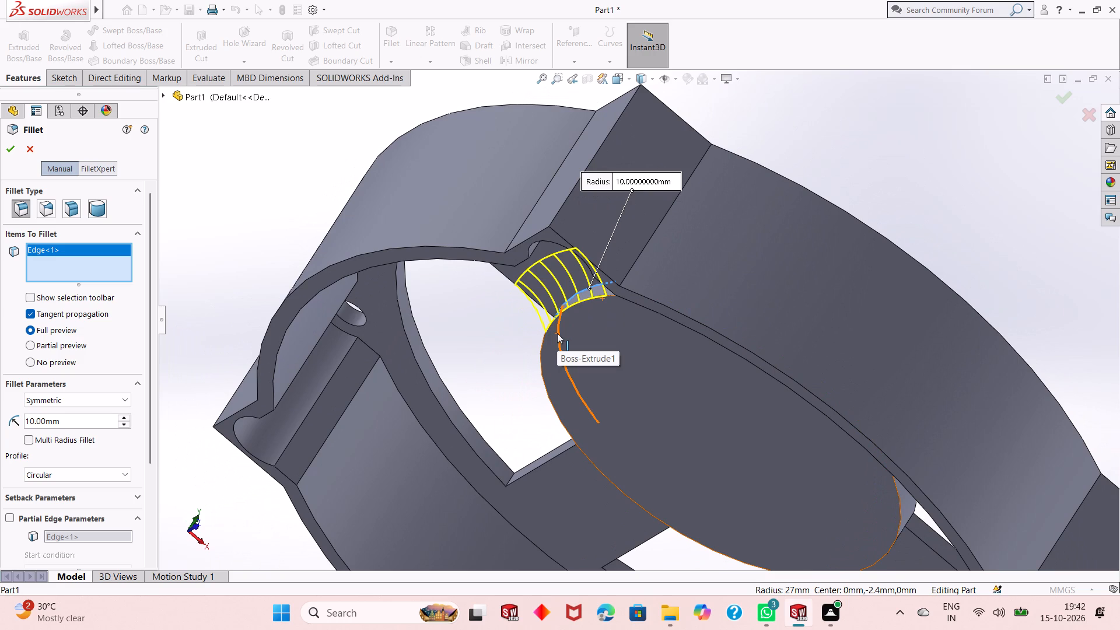
pyautogui.scroll(3, 656, 269)
pyautogui.moveTo(688, 227); pyautogui.dragTo(685, 267, button='middle')
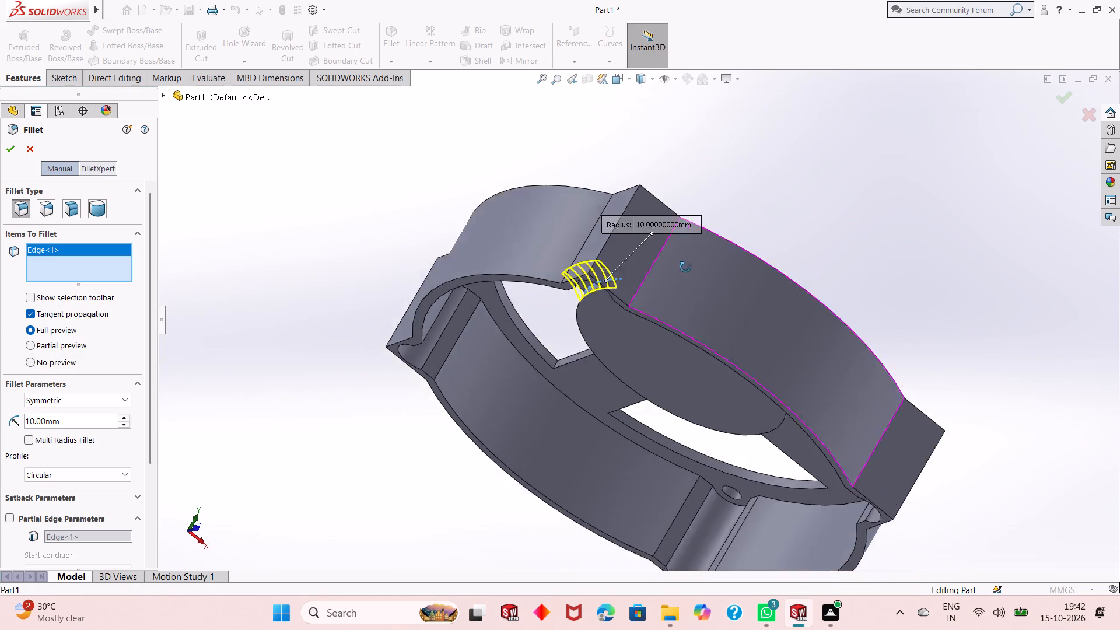
pyautogui.moveTo(685, 267); pyautogui.dragTo(651, 318, button='middle')
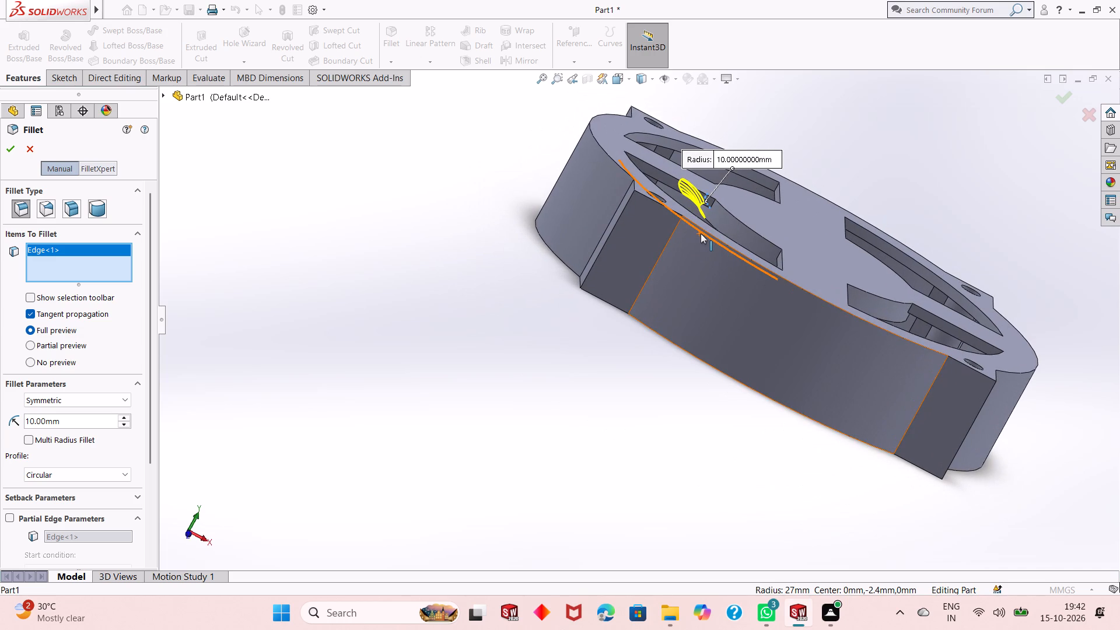
pyautogui.moveTo(726, 323); pyautogui.dragTo(726, 323, button='middle')
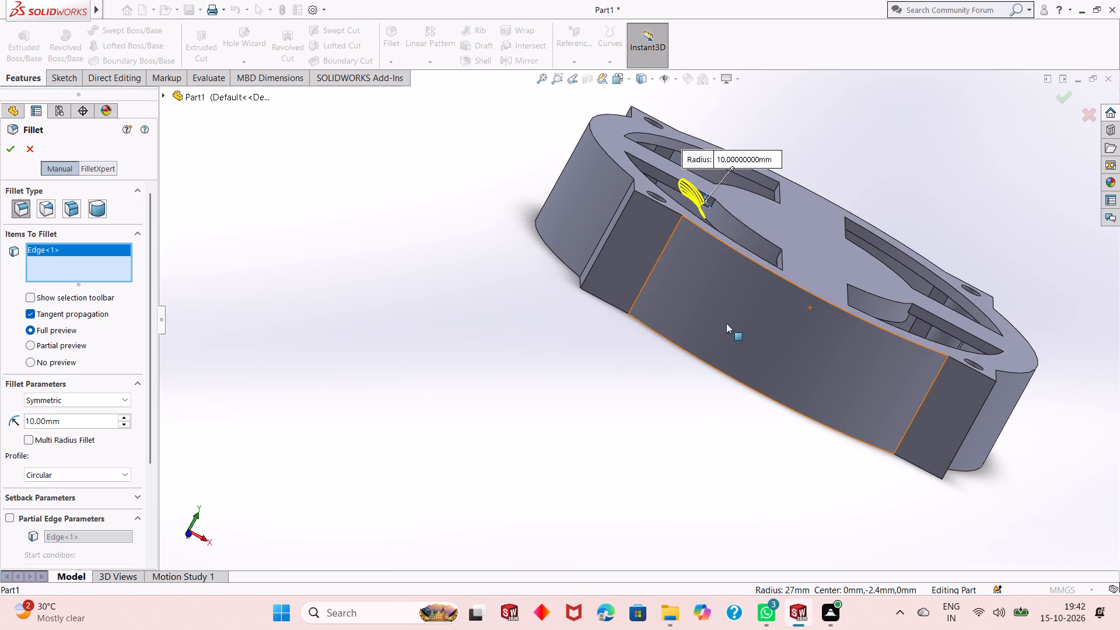
pyautogui.moveTo(726, 323); pyautogui.dragTo(856, 295, button='middle')
pyautogui.moveTo(865, 295); pyautogui.dragTo(848, 299, button='middle')
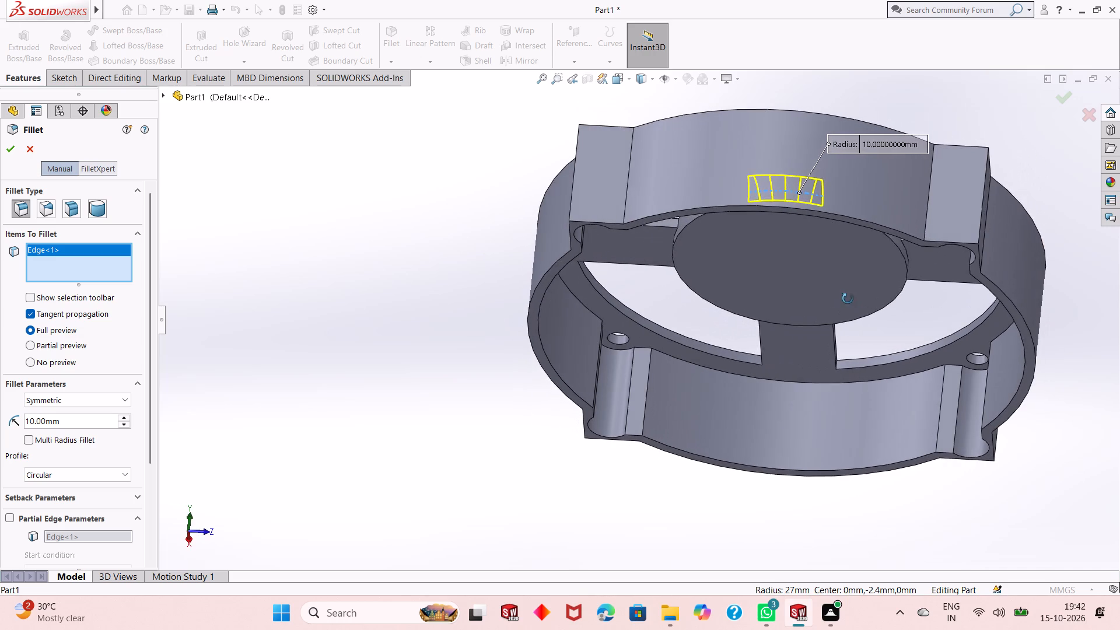
pyautogui.moveTo(848, 299); pyautogui.dragTo(847, 298, button='middle')
pyautogui.click(905, 249)
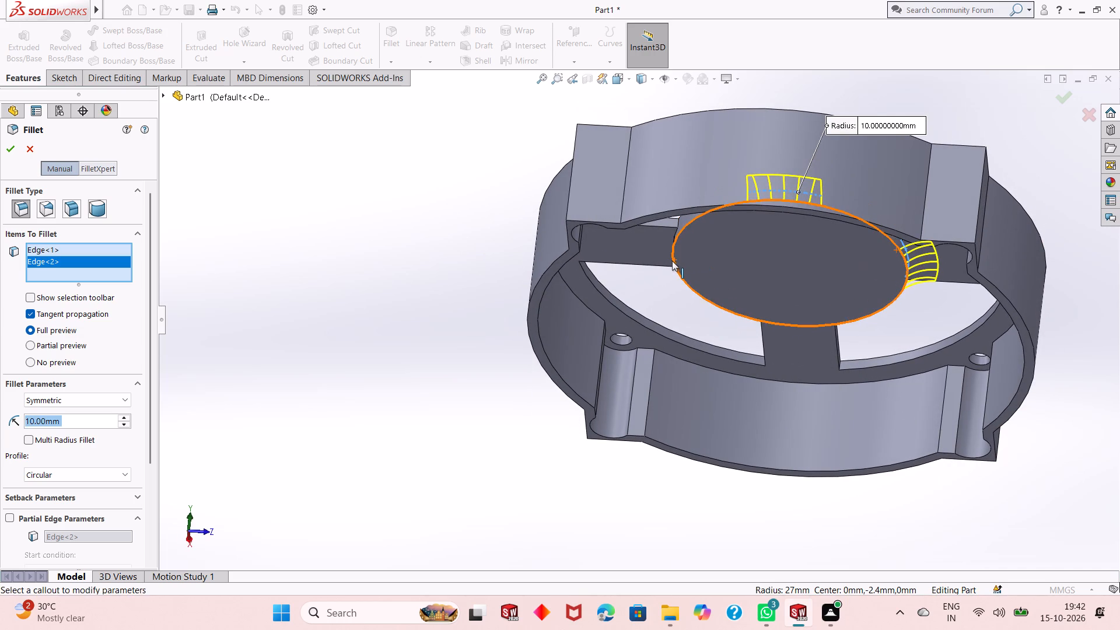
pyautogui.moveTo(676, 270); pyautogui.dragTo(689, 293, button='middle')
pyautogui.moveTo(692, 272); pyautogui.dragTo(713, 225, button='middle')
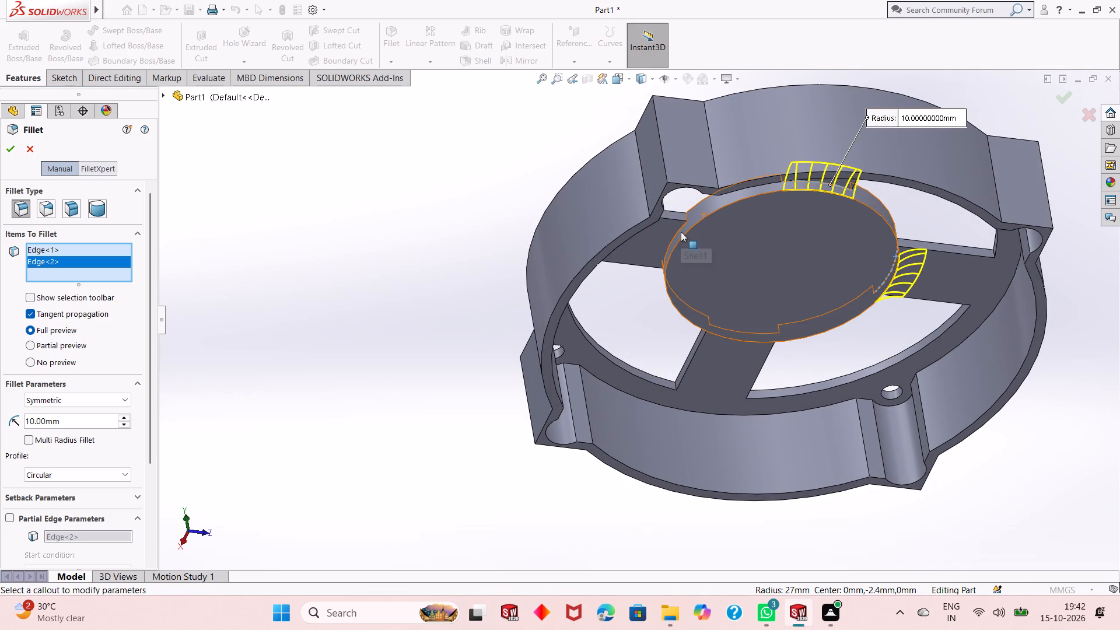
pyautogui.click(681, 232)
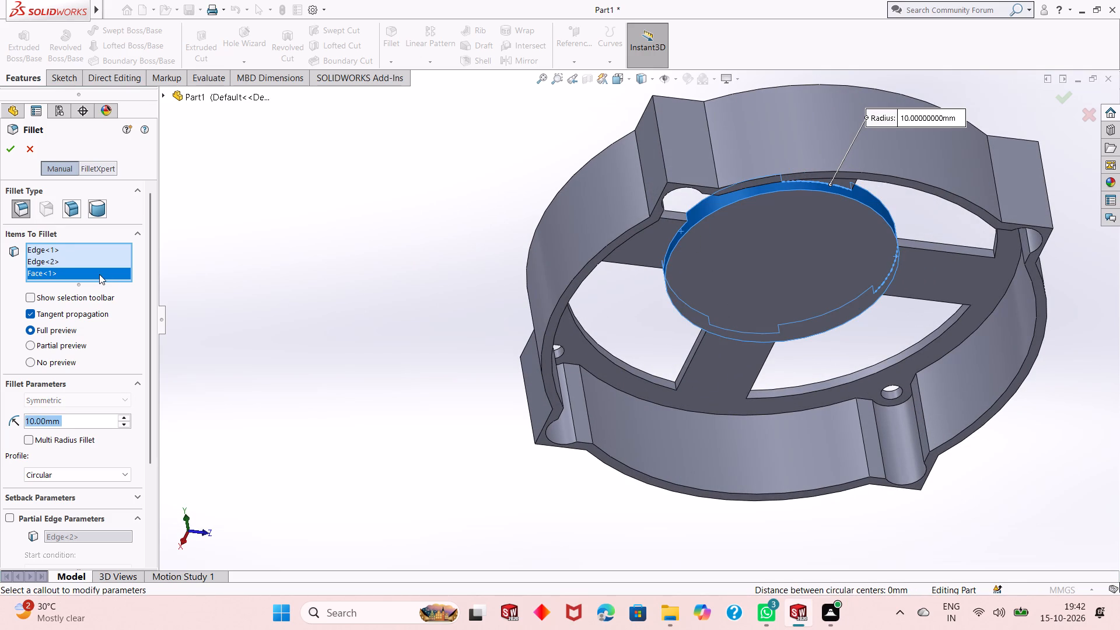
pyautogui.rightClick(99, 274)
pyautogui.click(126, 296)
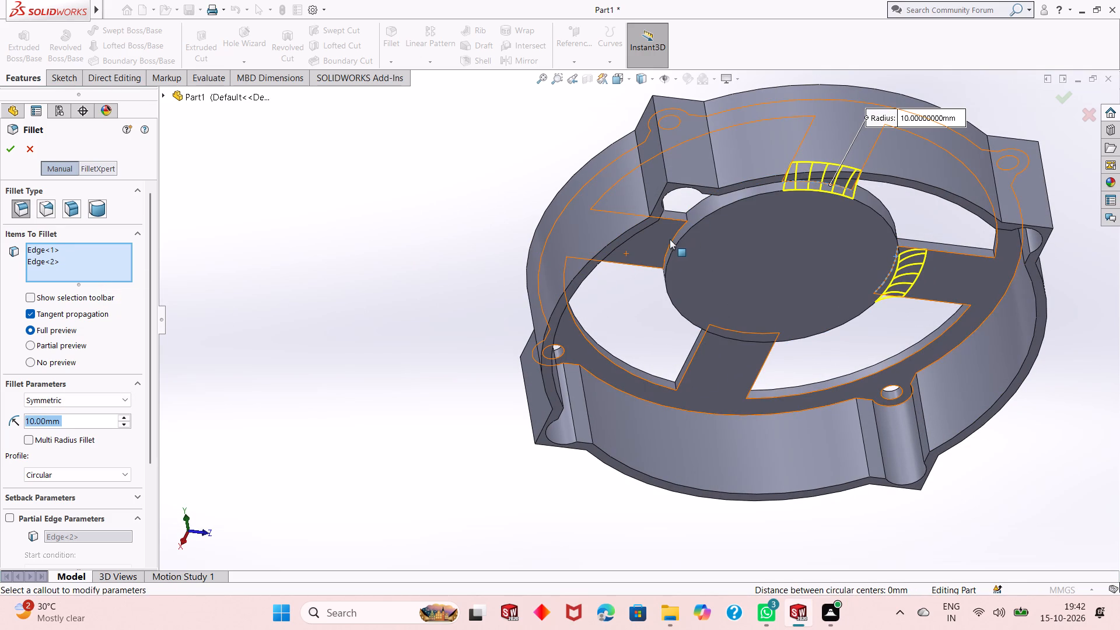
pyautogui.click(678, 232)
pyautogui.moveTo(725, 344); pyautogui.dragTo(796, 220, button='middle')
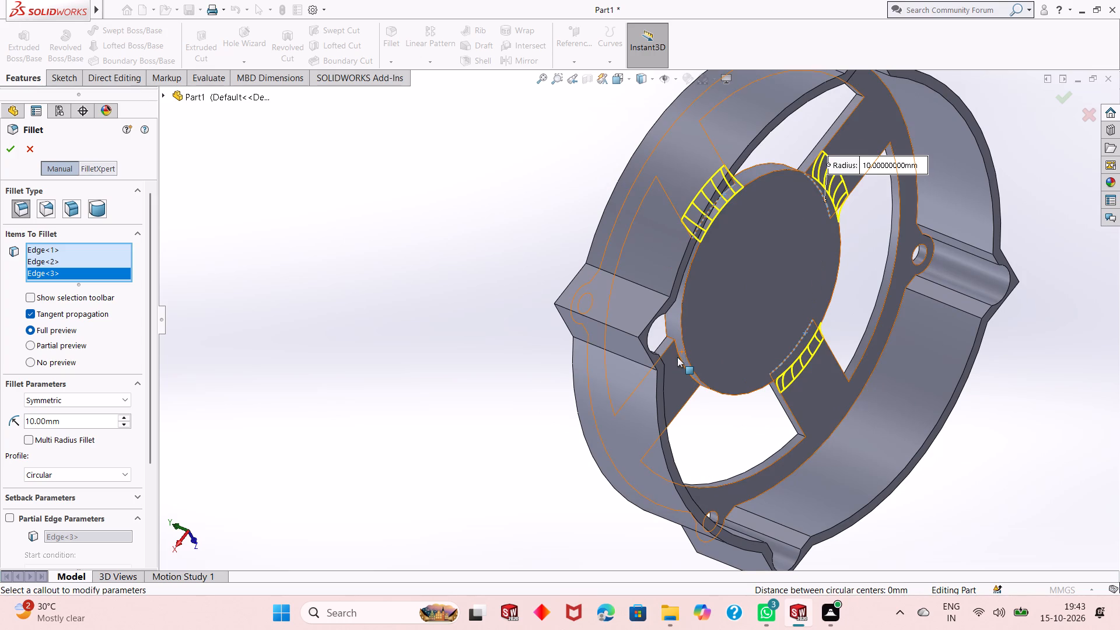
pyautogui.click(679, 358)
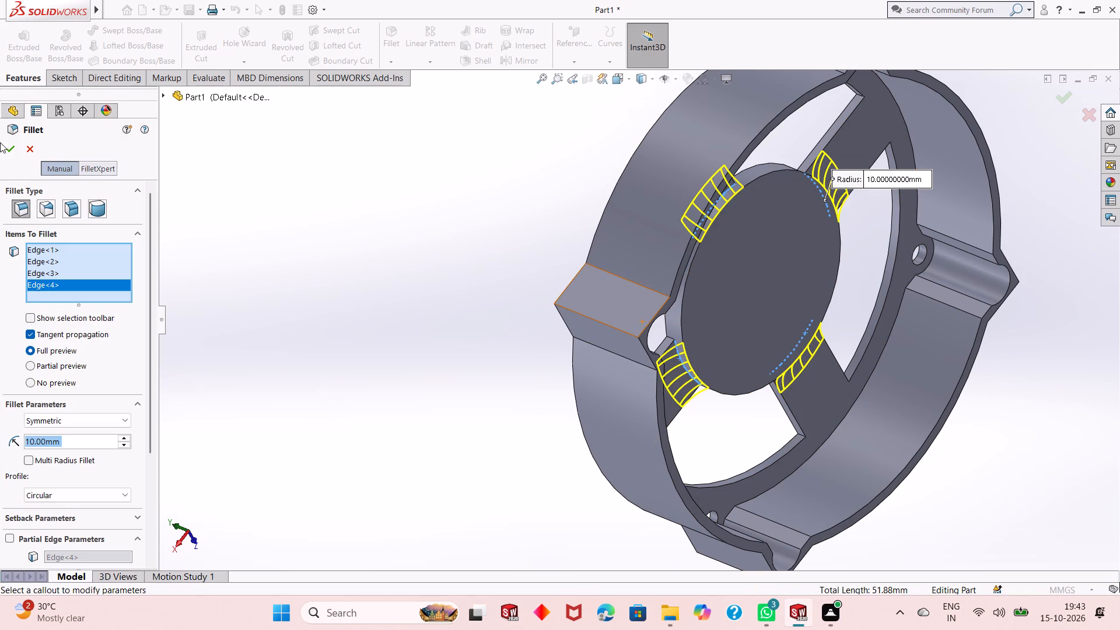
pyautogui.click(5, 149)
# Inspect the filleted spokes and sector openings from the housing's open side and its flat face.
pyautogui.moveTo(668, 211); pyautogui.dragTo(638, 268, button='middle')
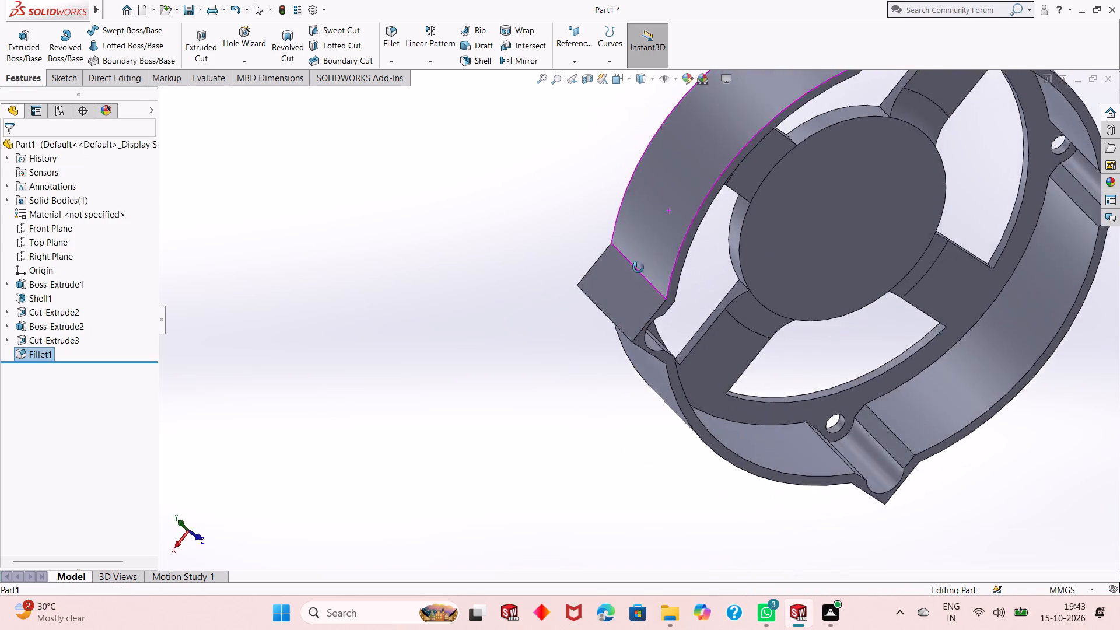
pyautogui.moveTo(638, 268); pyautogui.dragTo(710, 353, button='middle')
pyautogui.scroll(1, 674, 317)
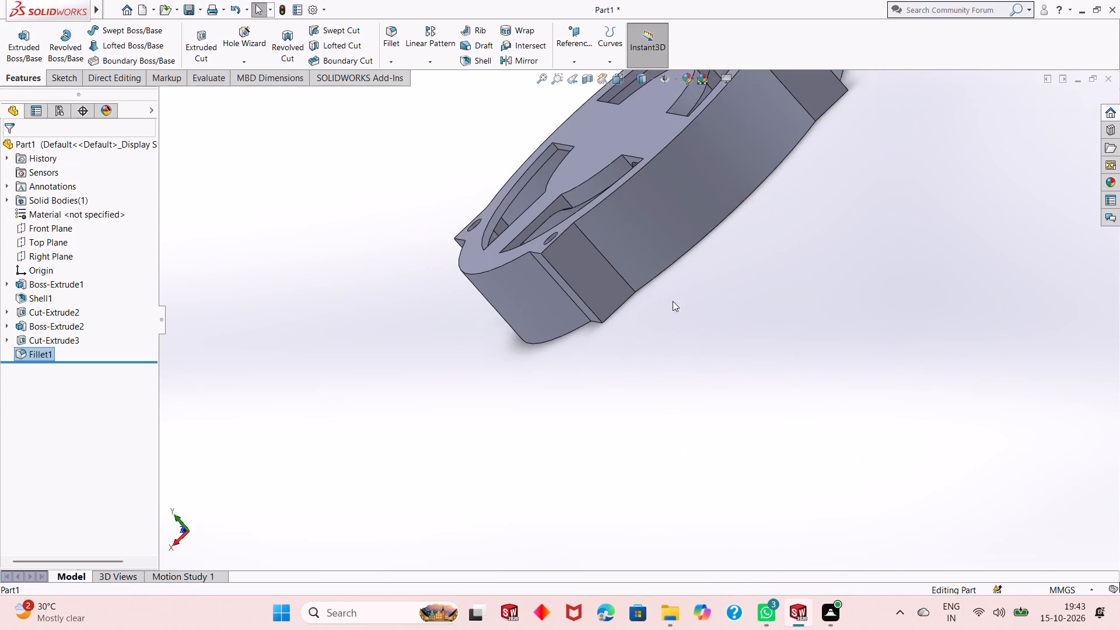
pyautogui.scroll(1, 603, 132)
pyautogui.scroll(-2, 603, 132)
pyautogui.moveTo(617, 206); pyautogui.dragTo(608, 225, button='middle')
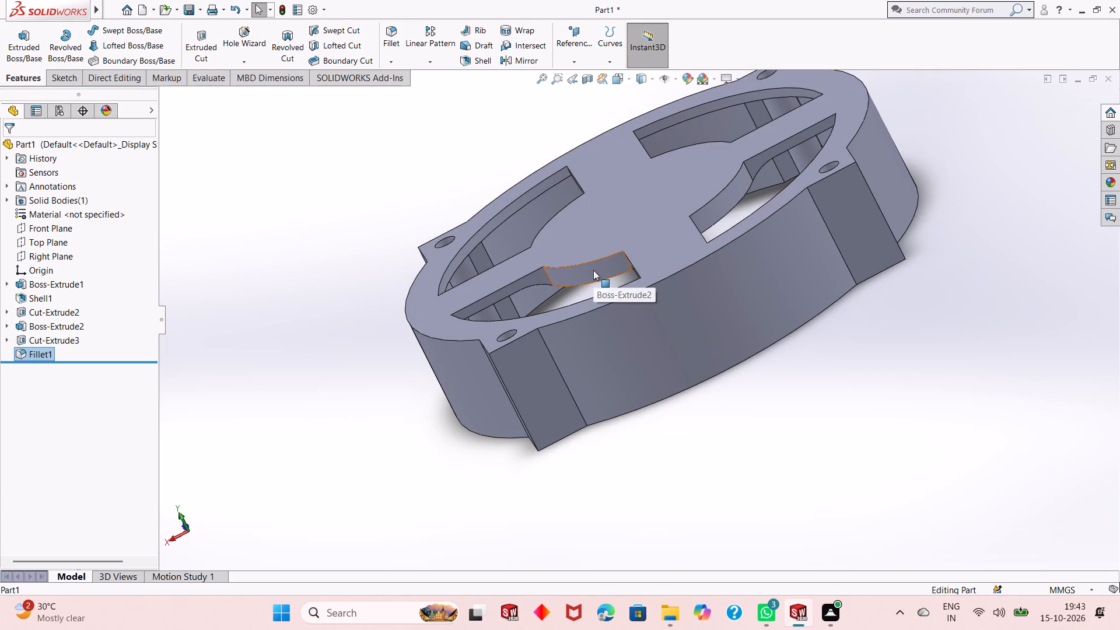
pyautogui.moveTo(545, 292); pyautogui.dragTo(585, 130, button='middle')
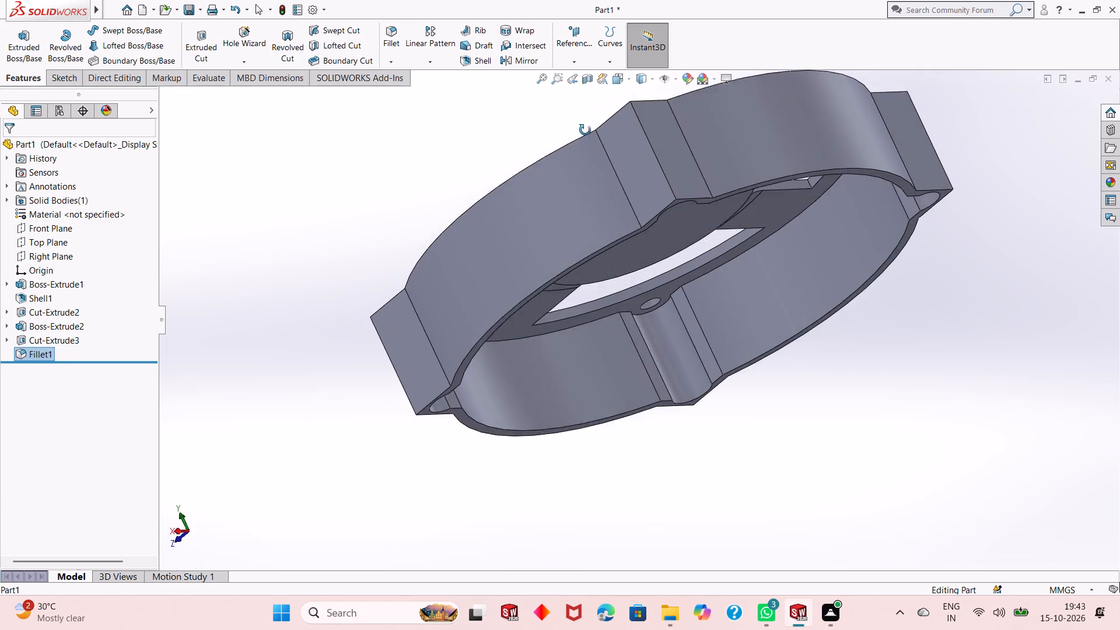
pyautogui.moveTo(585, 130); pyautogui.dragTo(559, 456, button='middle')
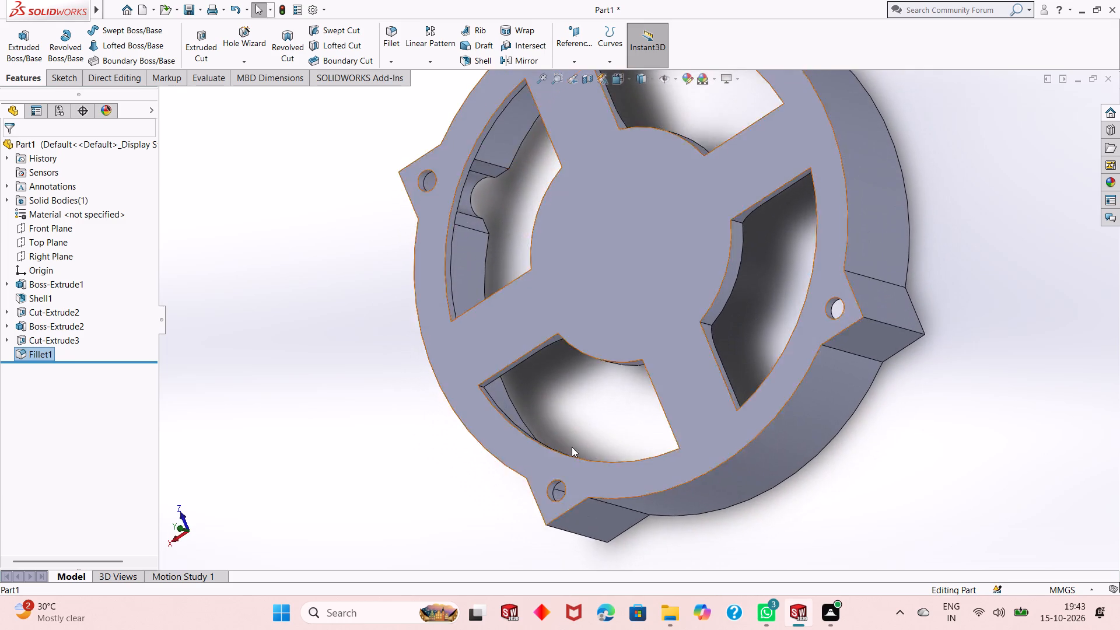
pyautogui.scroll(1, 572, 447)
# Start a new sketch on the housing's flat outer face containing the four spokes.
pyautogui.moveTo(572, 447); pyautogui.dragTo(626, 333, button='middle')
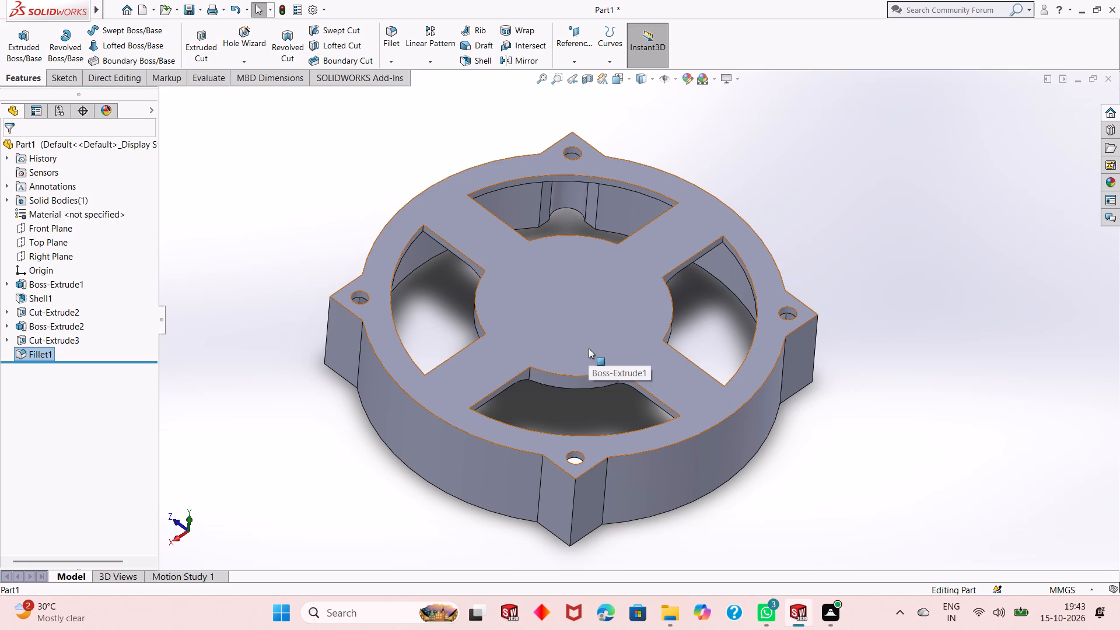
pyautogui.click(565, 332)
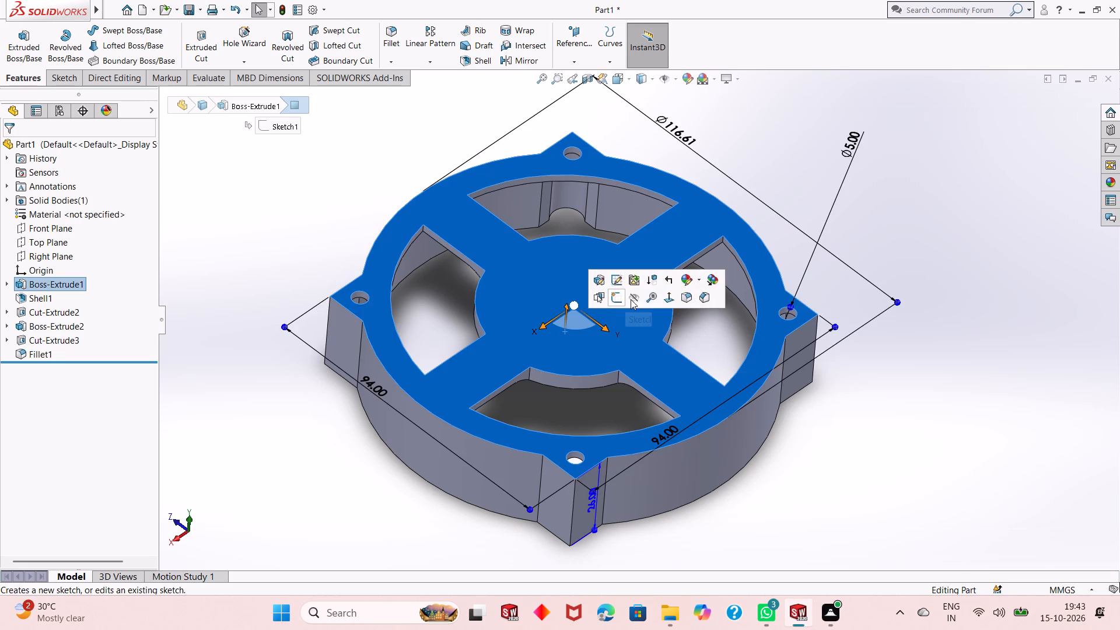
pyautogui.click(617, 297)
pyautogui.click(270, 188)
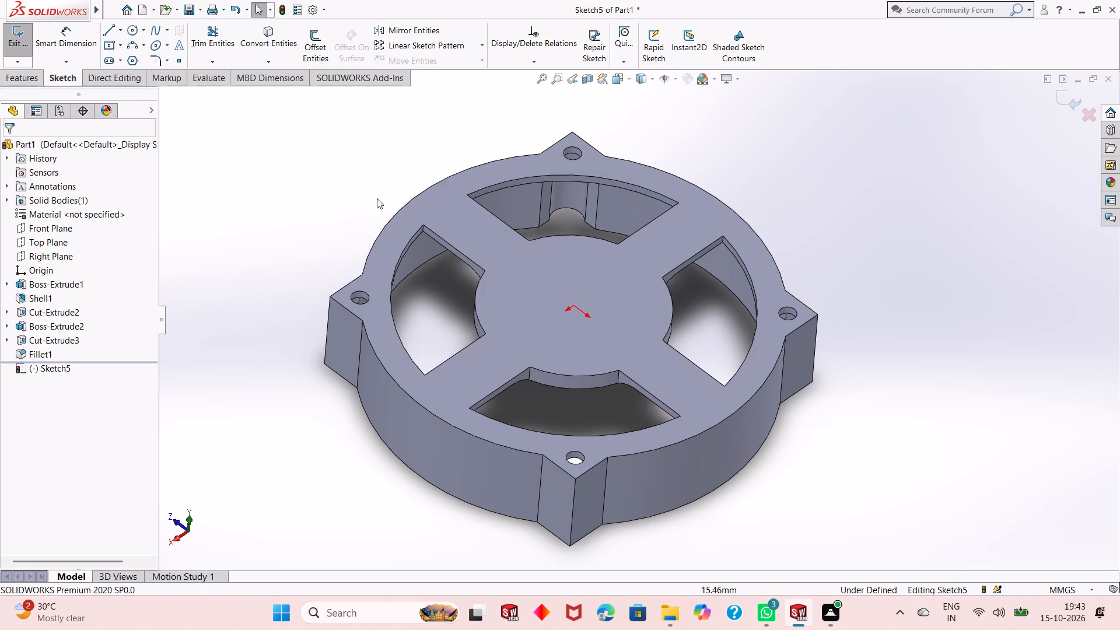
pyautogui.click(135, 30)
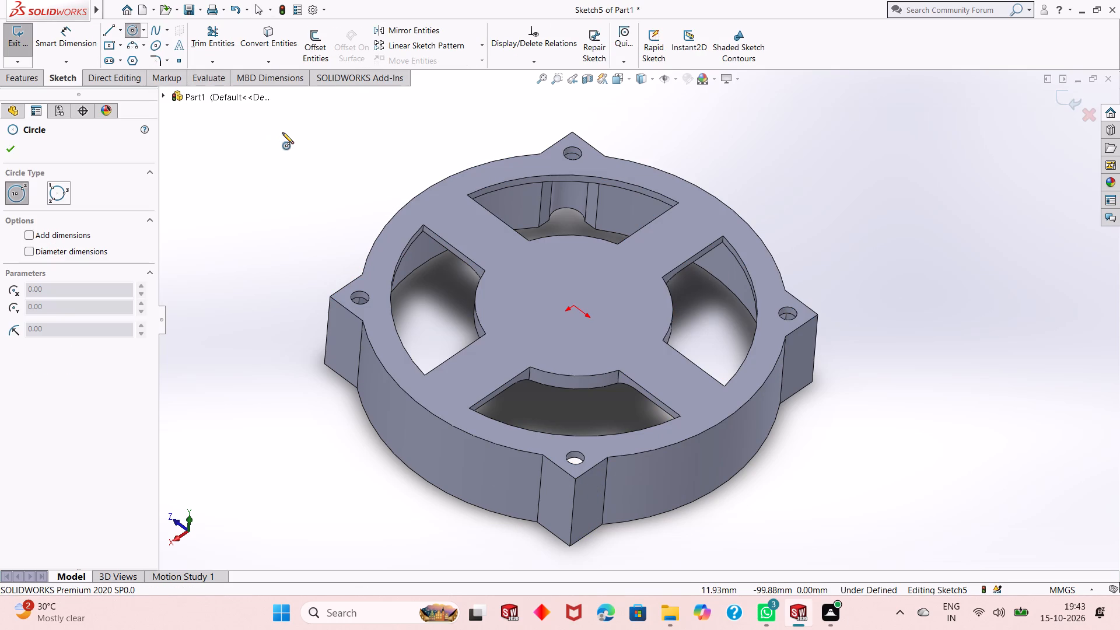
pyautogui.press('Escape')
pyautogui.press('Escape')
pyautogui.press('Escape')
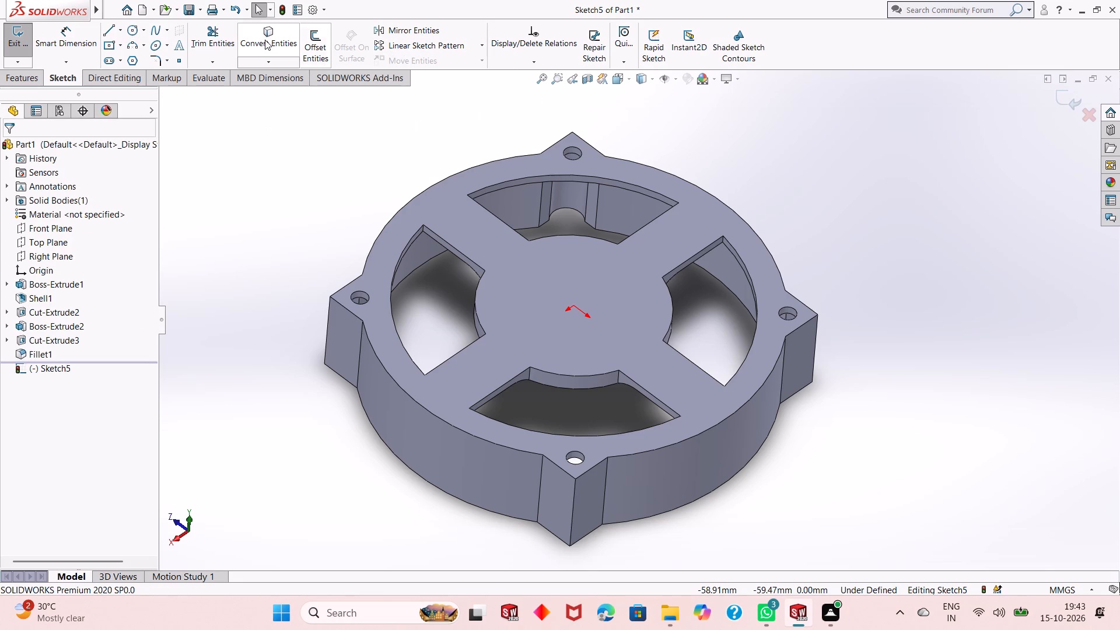
# Convert the central boss's circular face outline into sketch geometry on the housing's flat outer face and finish the sketch.
pyautogui.click(265, 40)
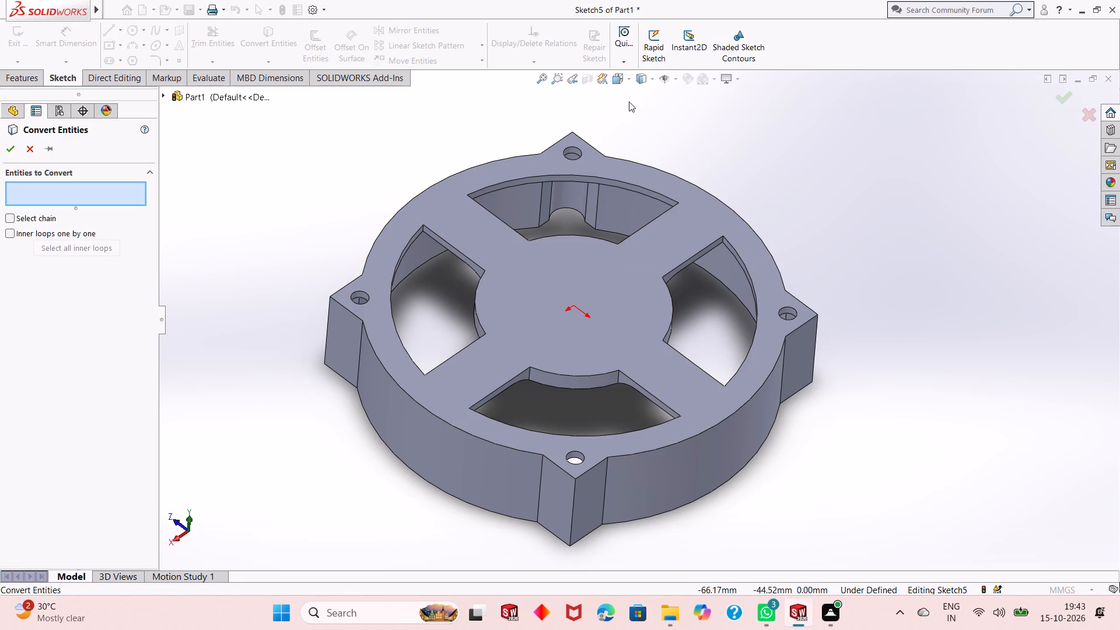
pyautogui.click(640, 83)
pyautogui.click(643, 141)
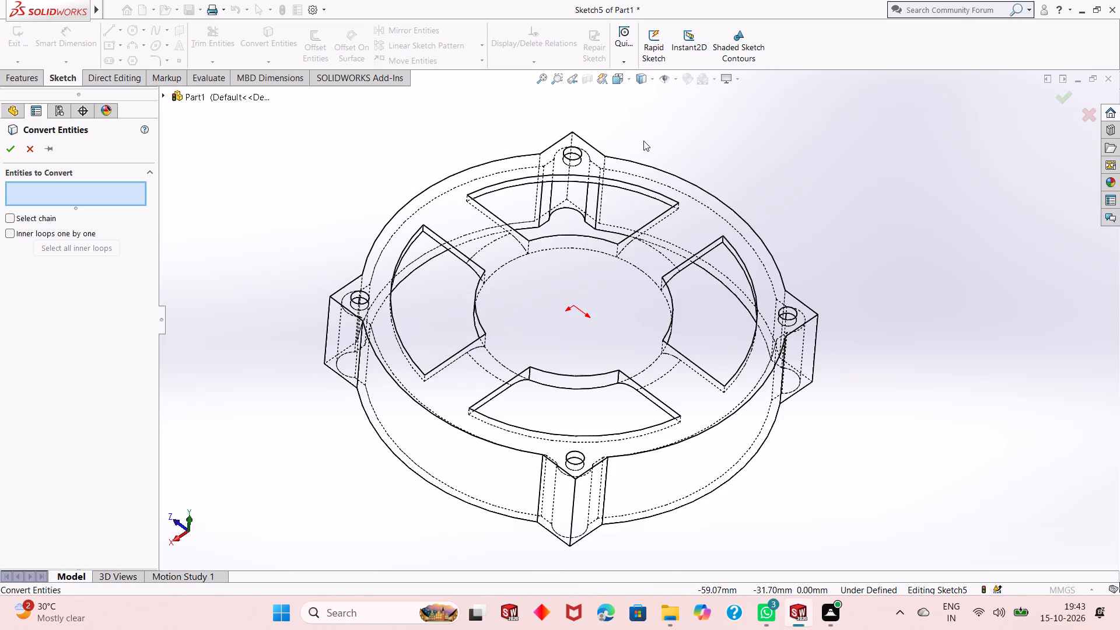
pyautogui.moveTo(537, 413); pyautogui.dragTo(621, 195, button='middle')
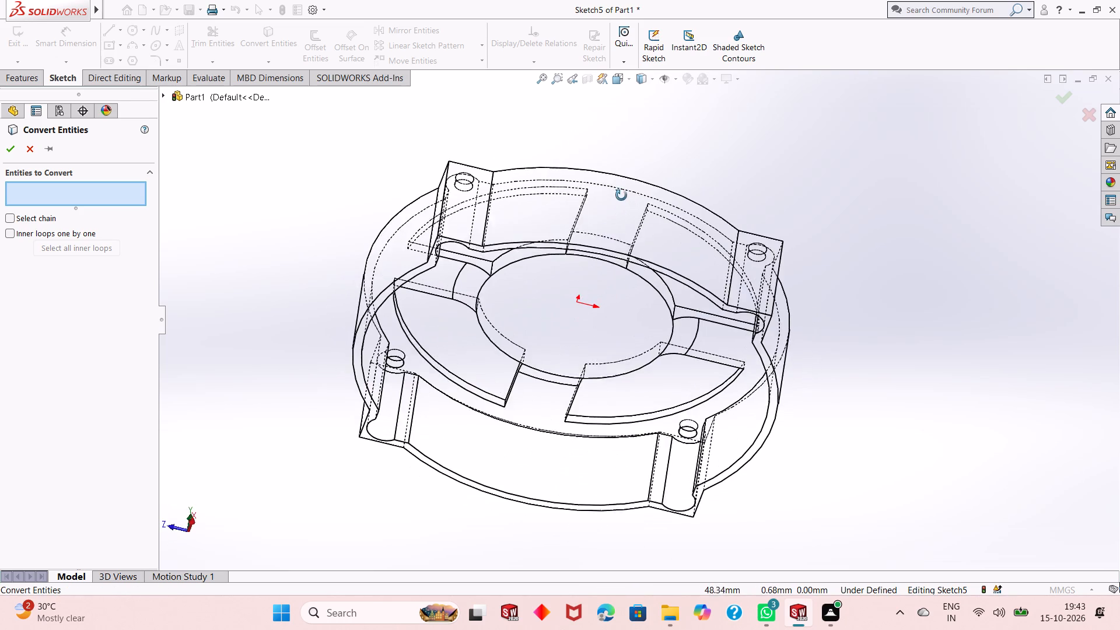
pyautogui.moveTo(621, 195); pyautogui.dragTo(623, 191, button='middle')
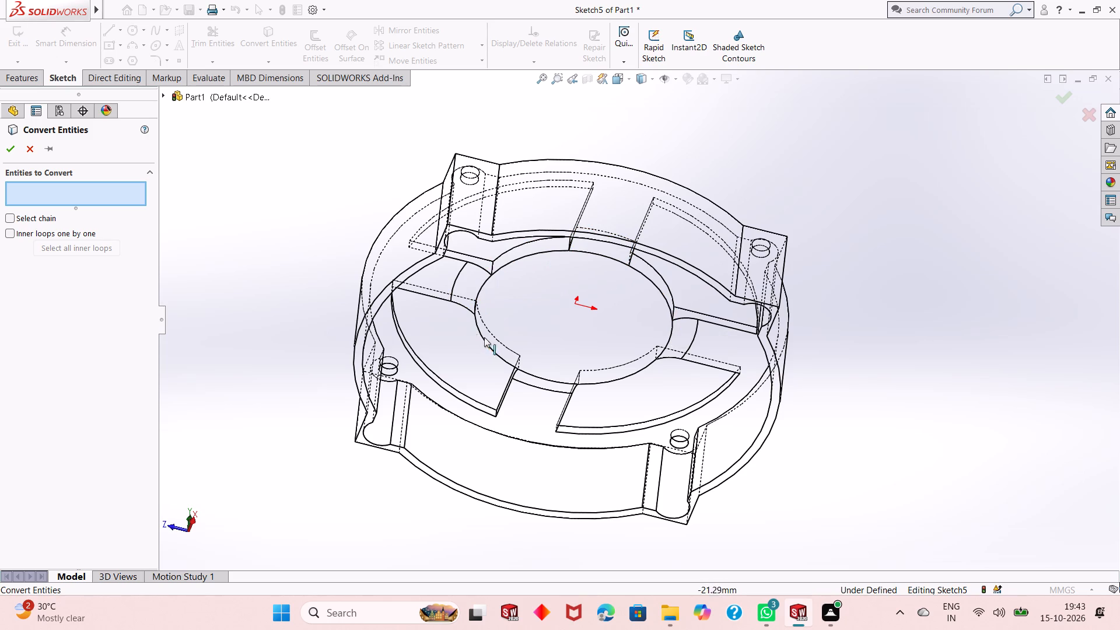
pyautogui.click(514, 364)
pyautogui.moveTo(575, 264); pyautogui.dragTo(490, 436, button='middle')
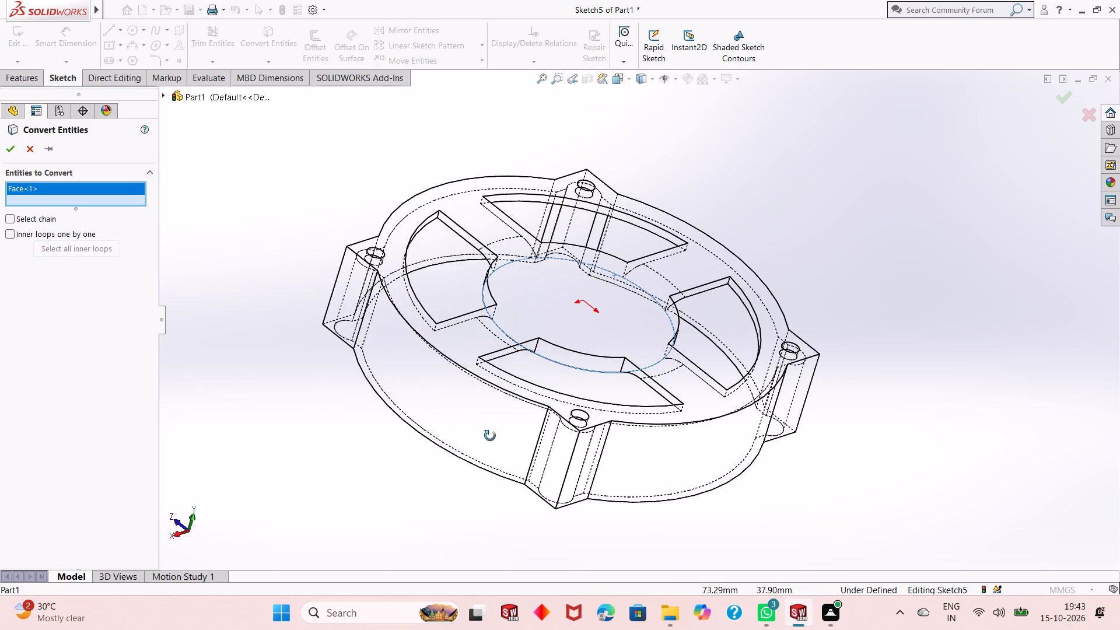
pyautogui.moveTo(490, 436); pyautogui.dragTo(489, 436, button='middle')
pyautogui.click(3, 151)
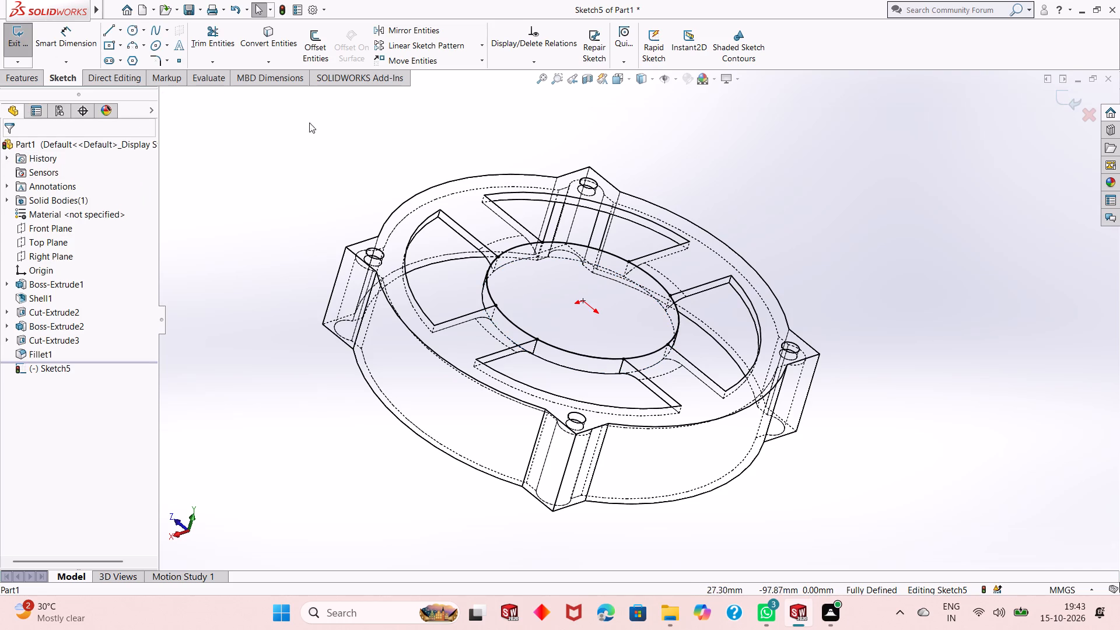
pyautogui.click(642, 82)
pyautogui.click(643, 94)
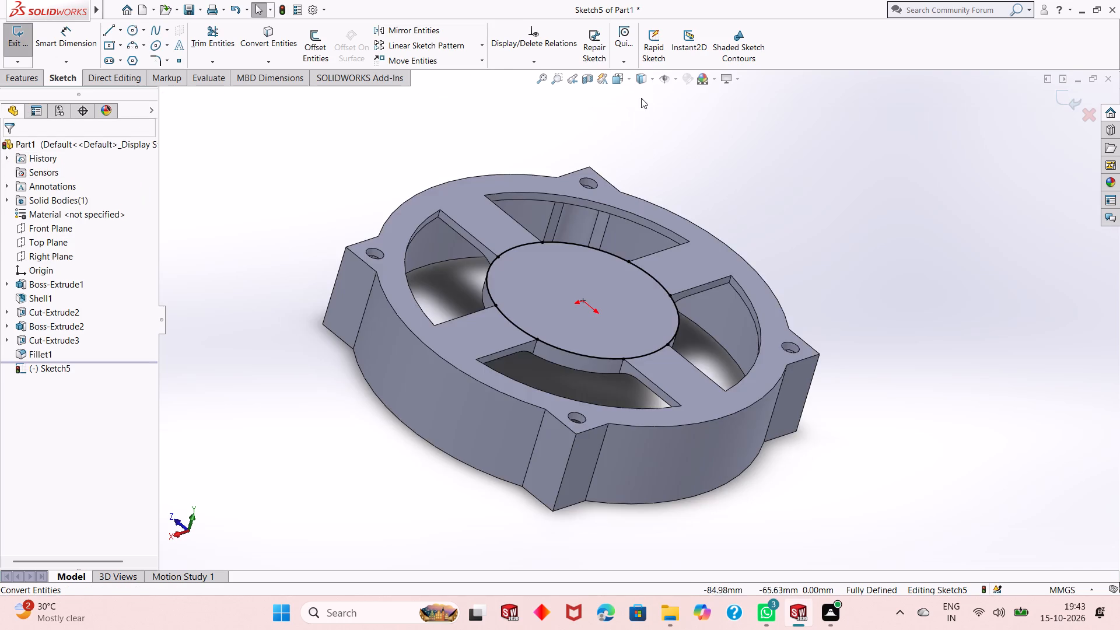
pyautogui.moveTo(619, 199); pyautogui.dragTo(601, 209, button='middle')
pyautogui.click(1062, 96)
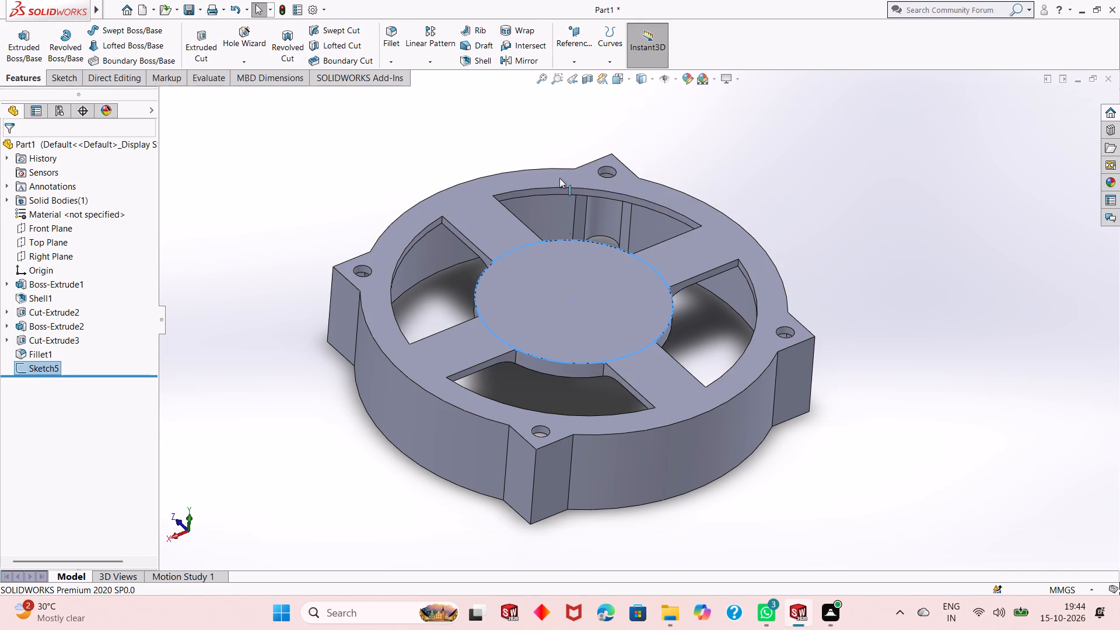
# Create a reference plane parallel to the Top Plane, offset 20 mm outward from the housing's flat face.
pyautogui.click(576, 58)
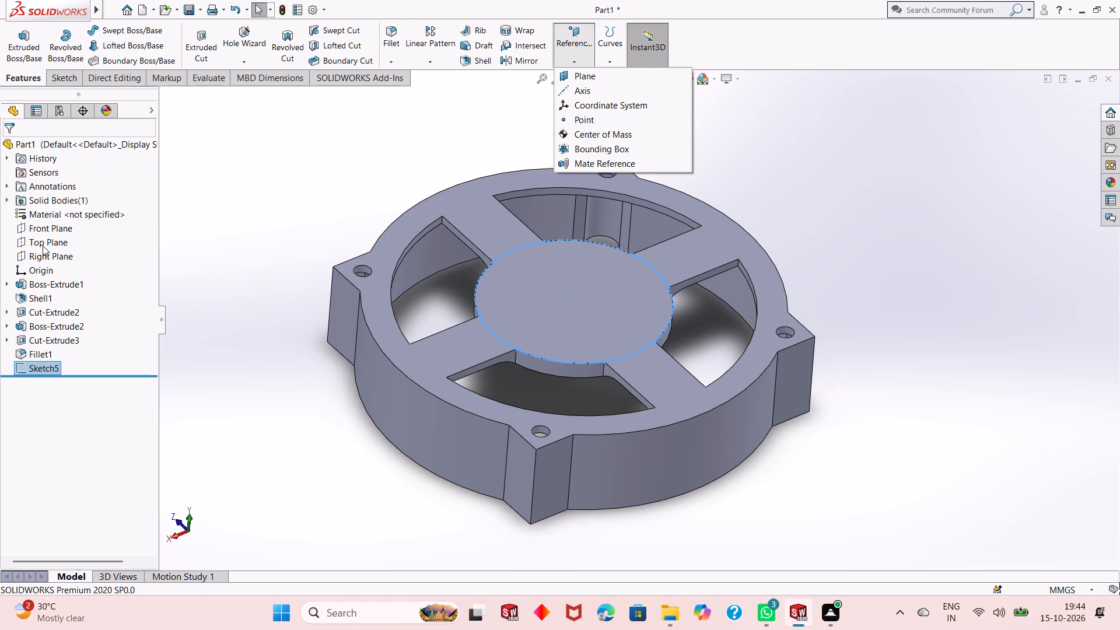
pyautogui.click(43, 245)
pyautogui.click(579, 45)
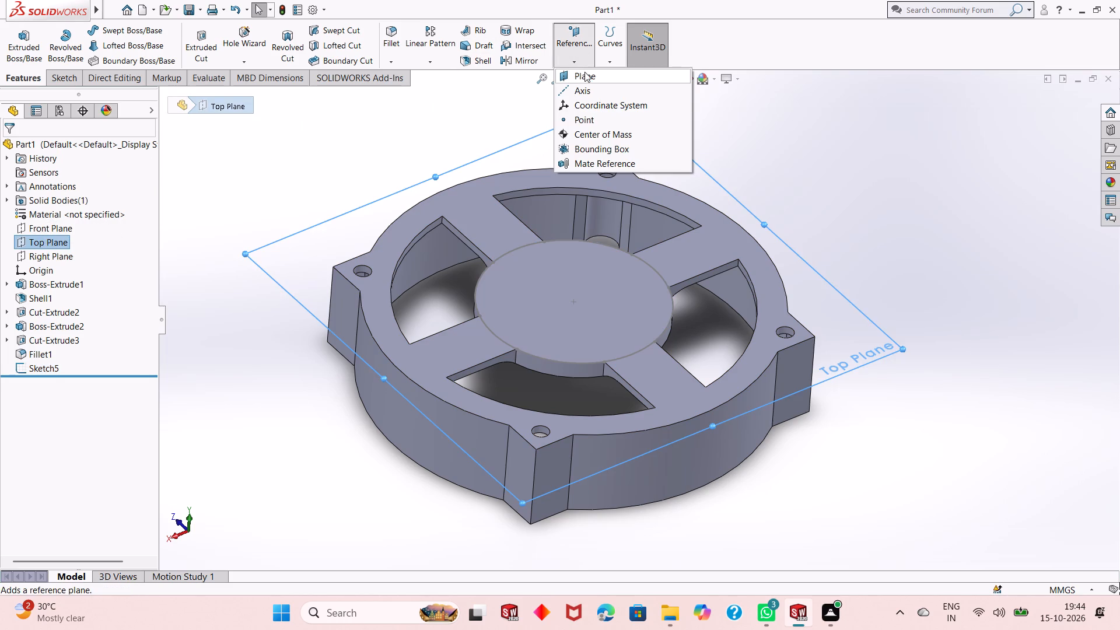
pyautogui.click(584, 75)
pyautogui.moveTo(591, 300); pyautogui.dragTo(597, 258, button='middle')
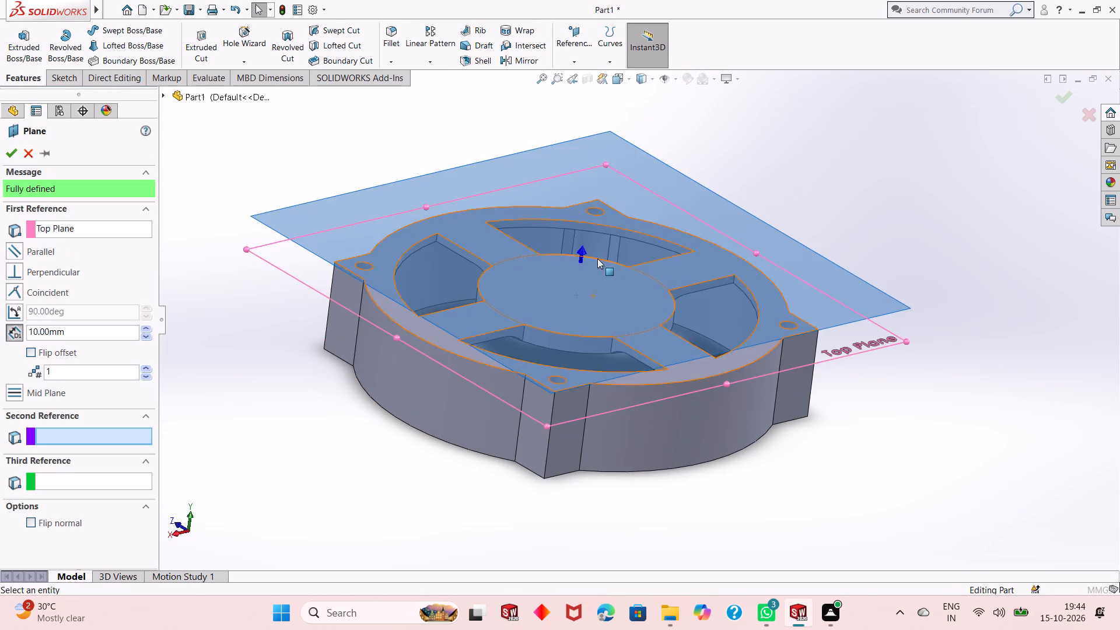
pyautogui.moveTo(615, 316); pyautogui.dragTo(620, 263, button='middle')
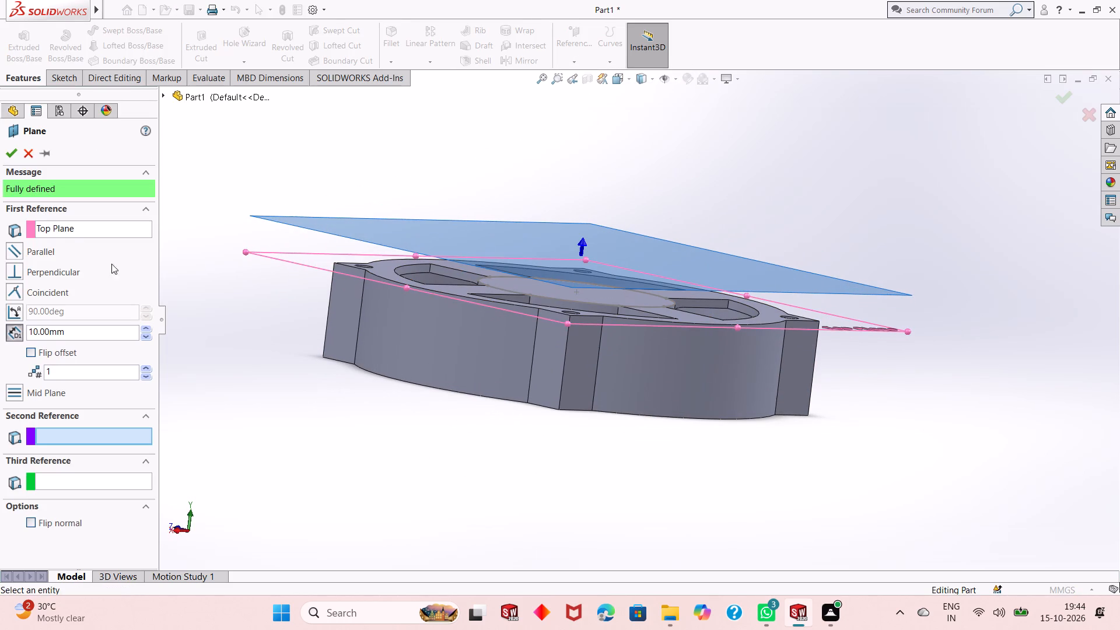
pyautogui.doubleClick(75, 329)
pyautogui.write('20')
pyautogui.press('Return')
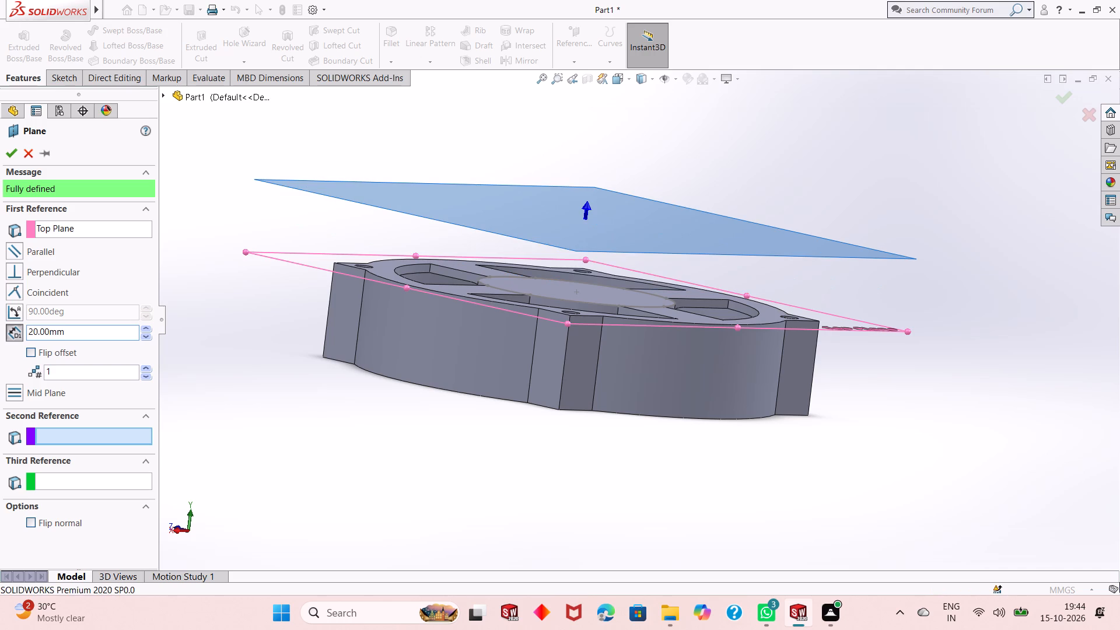
pyautogui.click(12, 147)
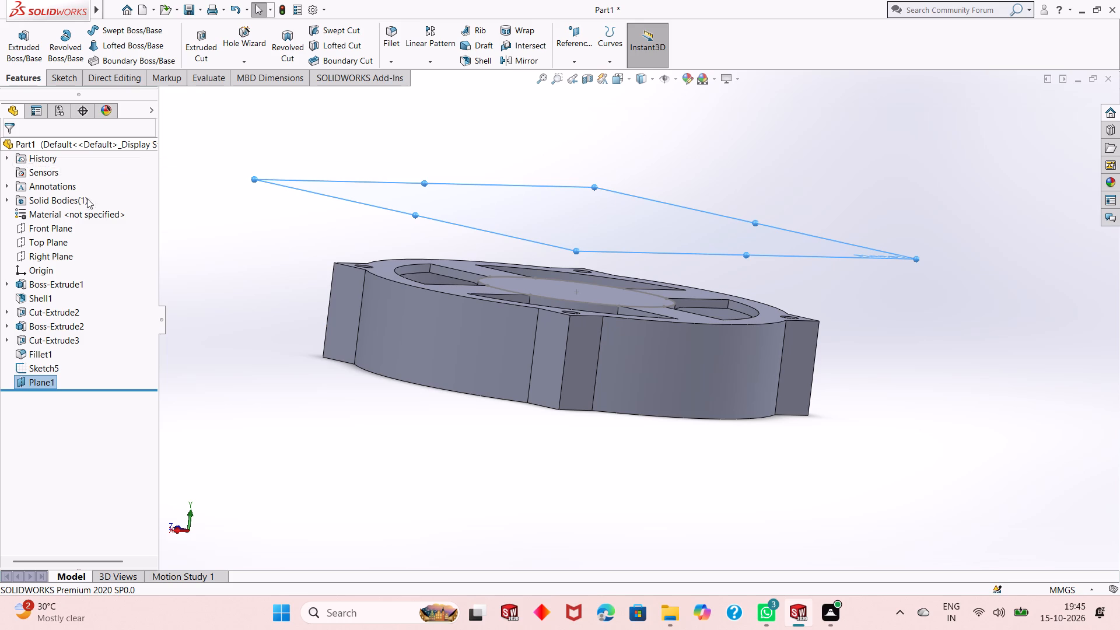
# Start a sketch on the new offset plane and draw a circle about 28 mm in diameter centred on the origin.
pyautogui.moveTo(544, 439); pyautogui.dragTo(535, 428, button='middle')
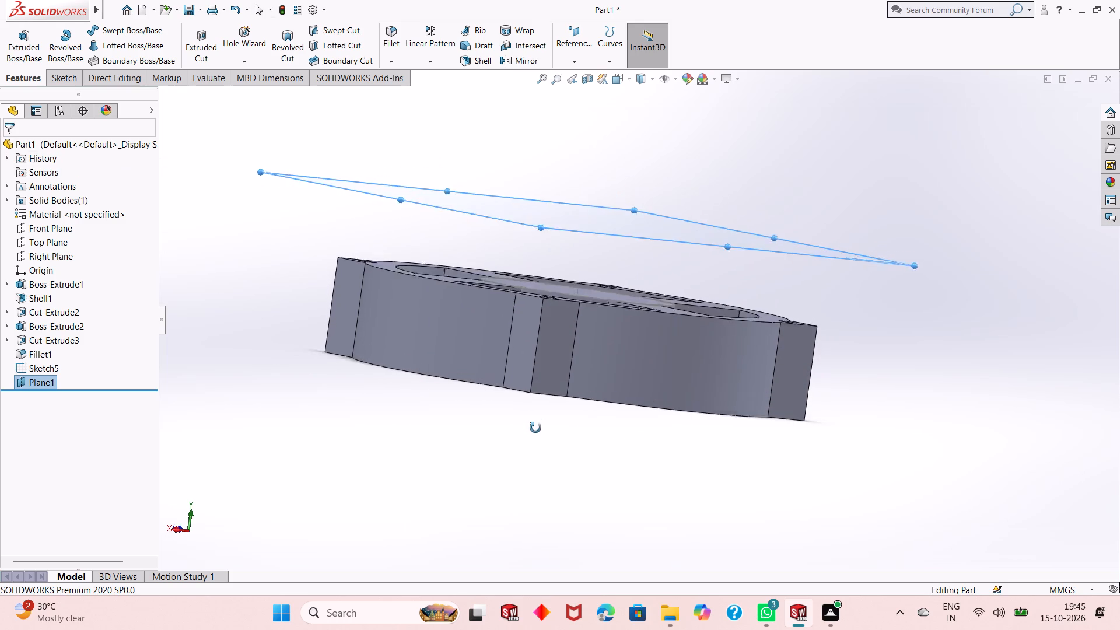
pyautogui.moveTo(535, 428); pyautogui.dragTo(535, 449, button='middle')
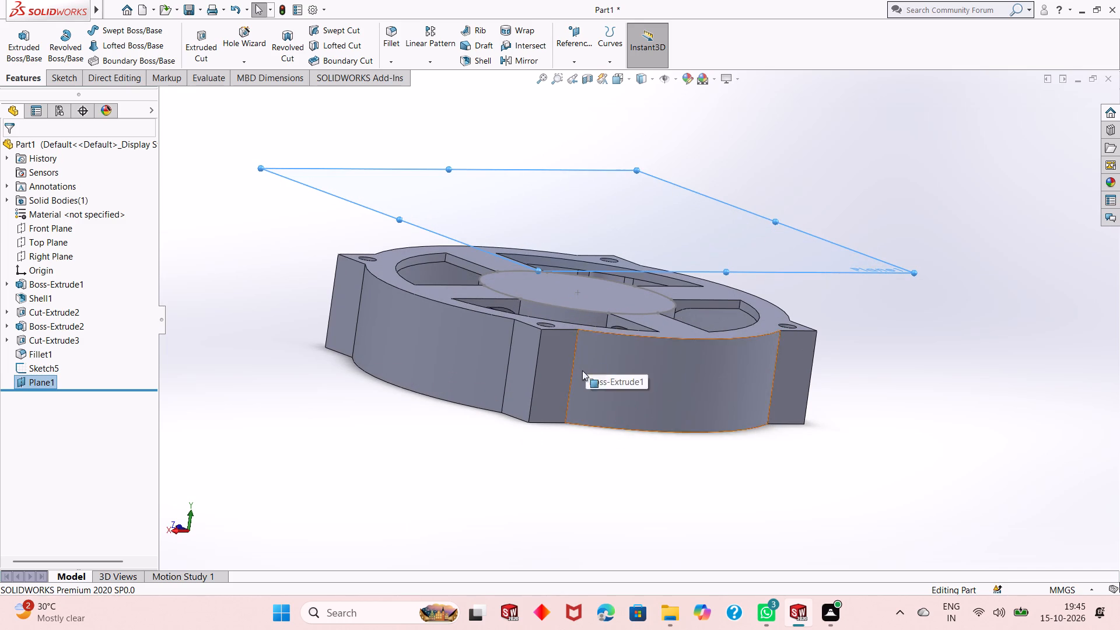
pyautogui.moveTo(582, 370); pyautogui.dragTo(566, 431, button='middle')
pyautogui.click(681, 163)
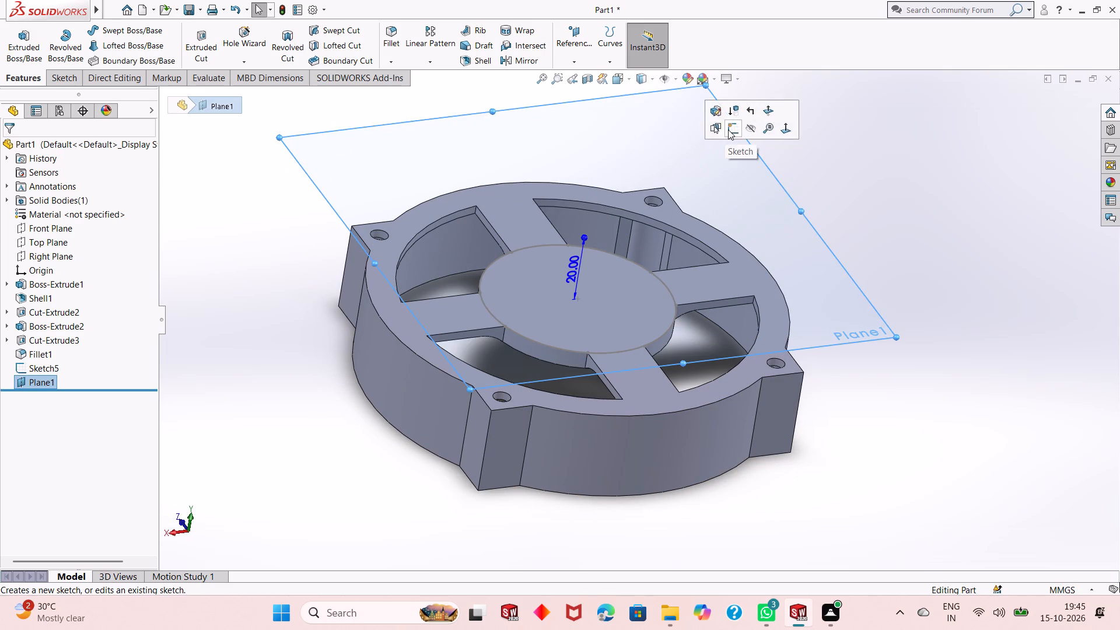
pyautogui.click(728, 129)
pyautogui.hotkey('ctrl', '8')
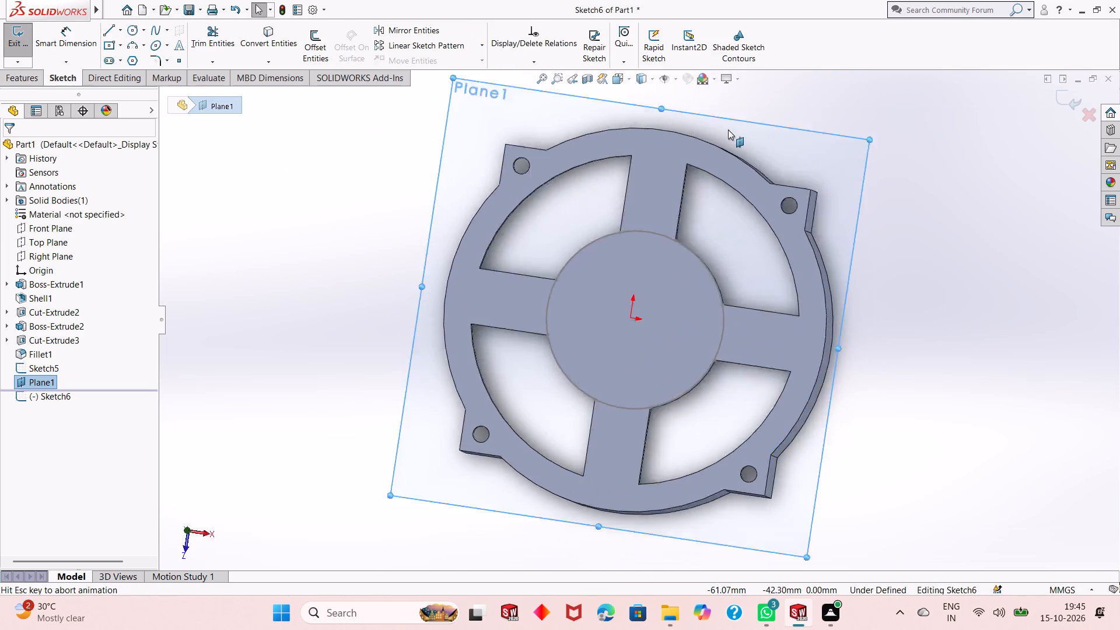
pyautogui.click(132, 32)
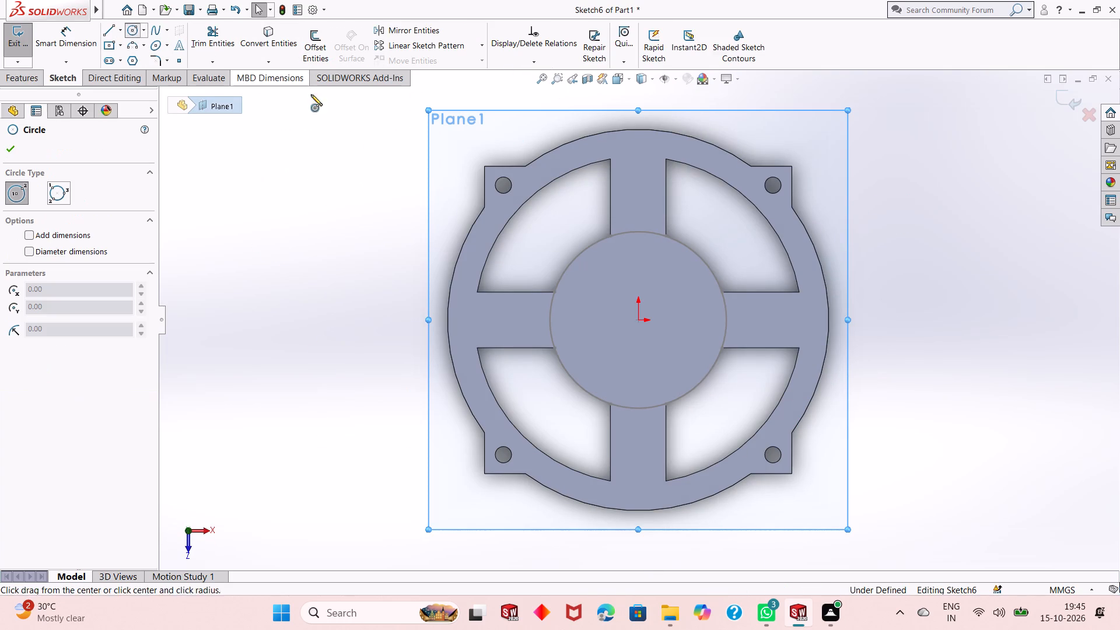
pyautogui.click(640, 320)
pyautogui.click(653, 276)
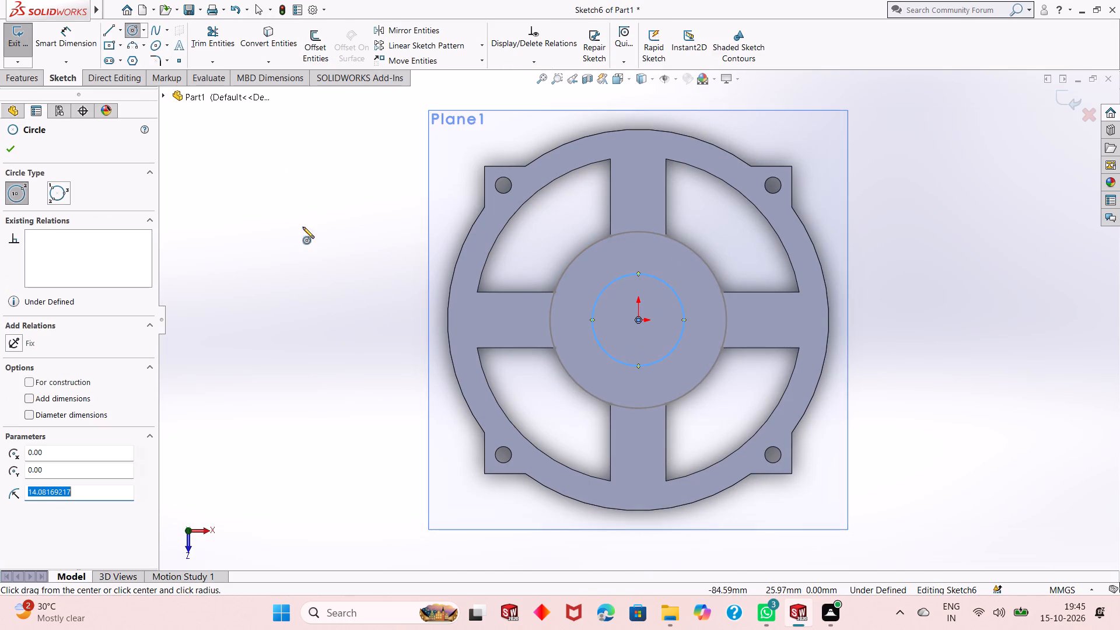
pyautogui.rightClick(240, 219)
pyautogui.click(246, 223)
# Dimension the circle on the offset plane to a 26 mm diameter and finish the sketch.
pyautogui.click(82, 37)
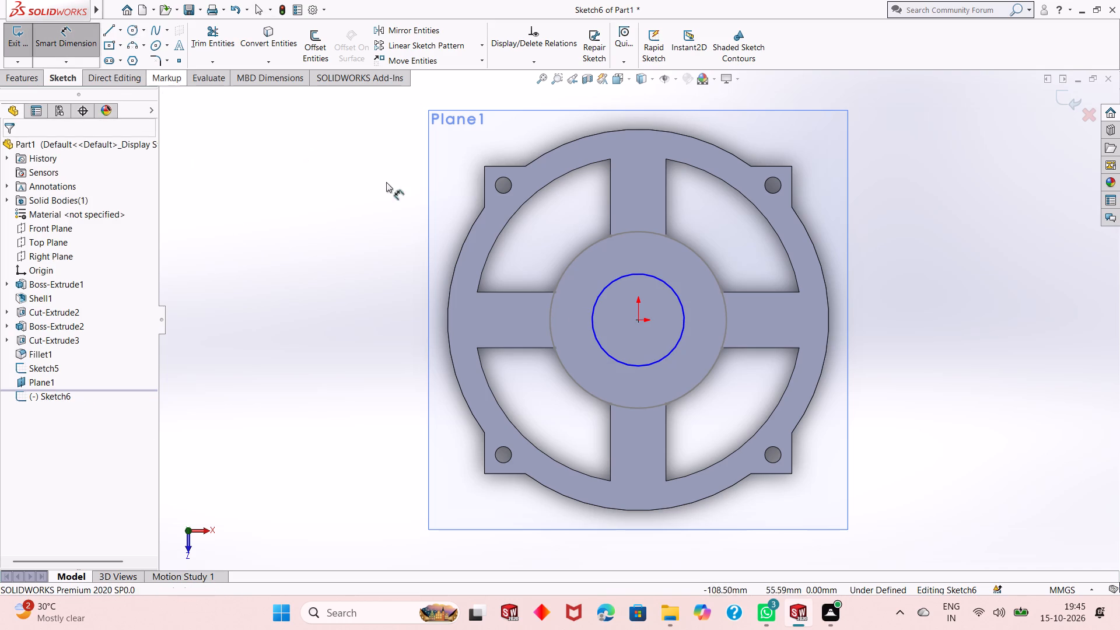
pyautogui.click(594, 334)
pyautogui.click(377, 496)
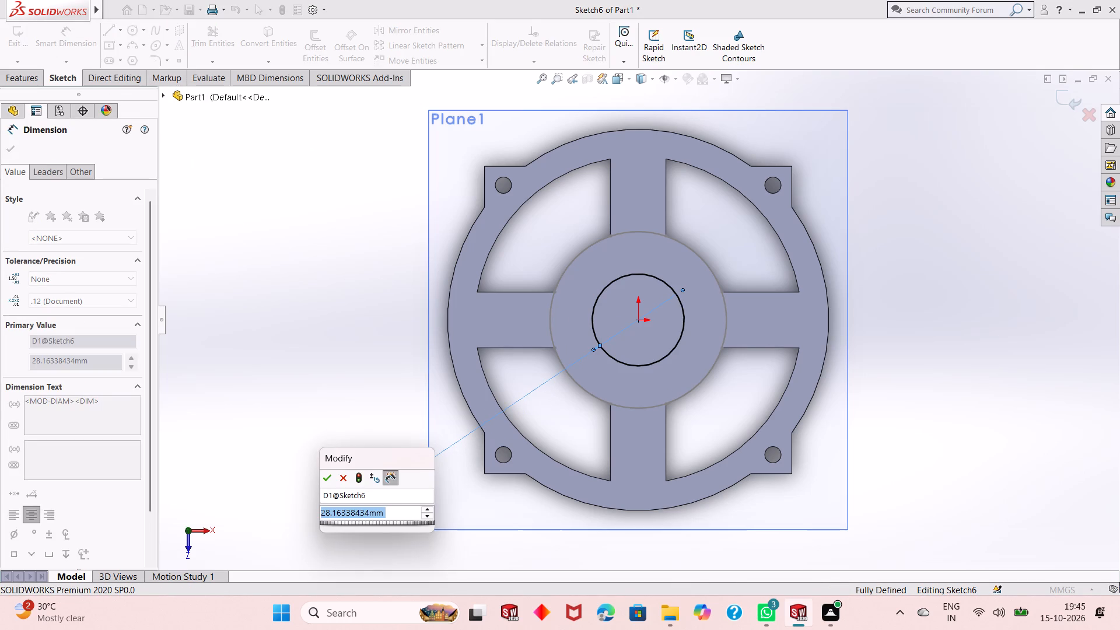
pyautogui.write('26')
pyautogui.press('Return')
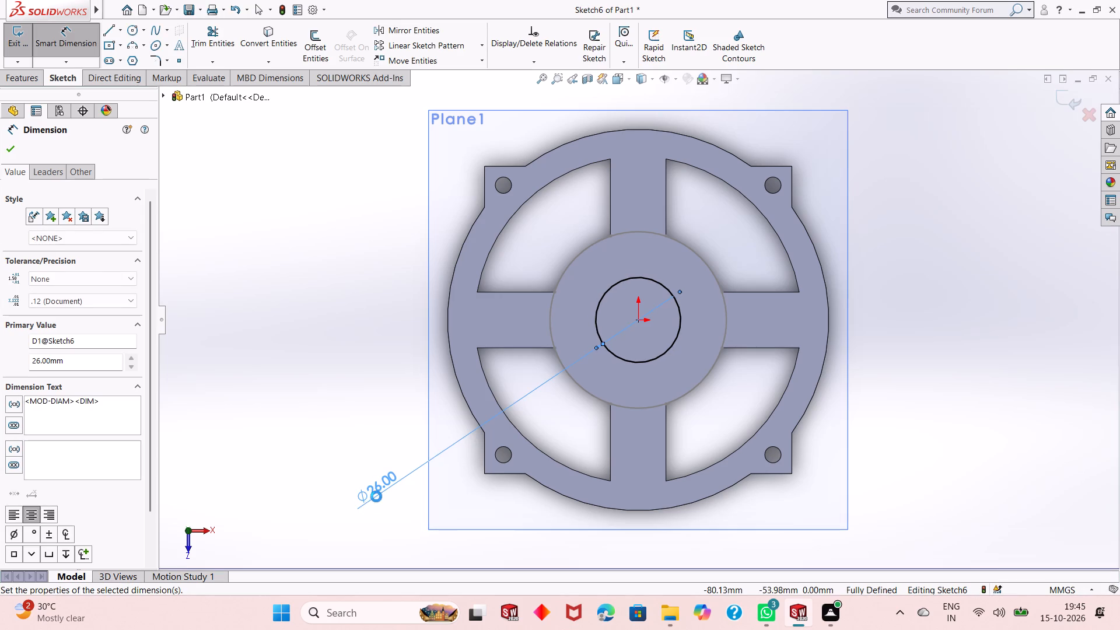
pyautogui.click(16, 152)
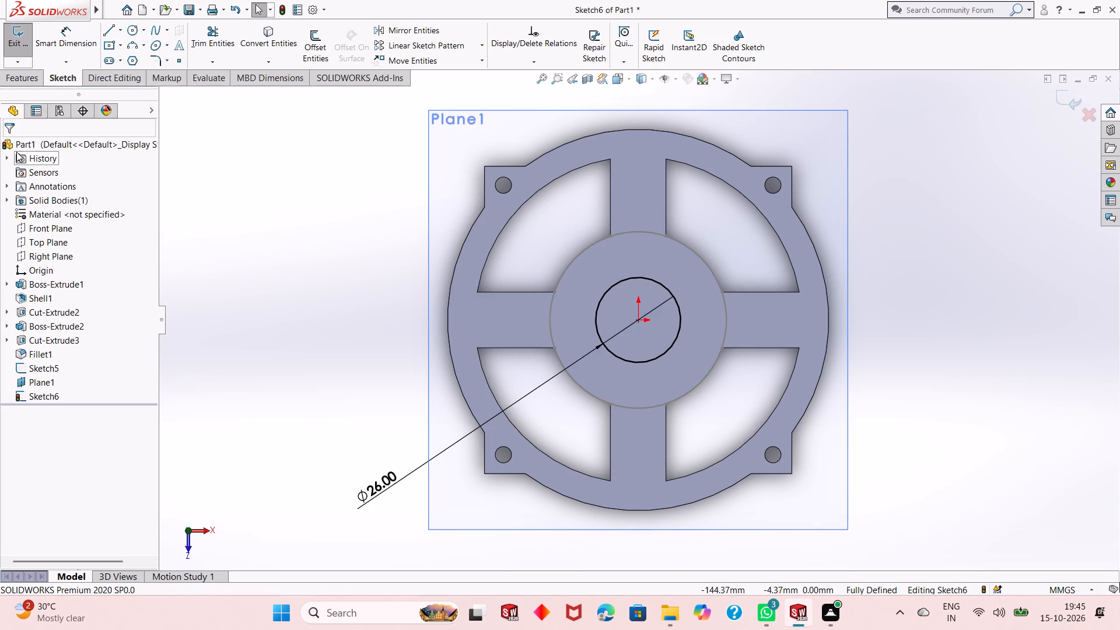
pyautogui.click(1060, 99)
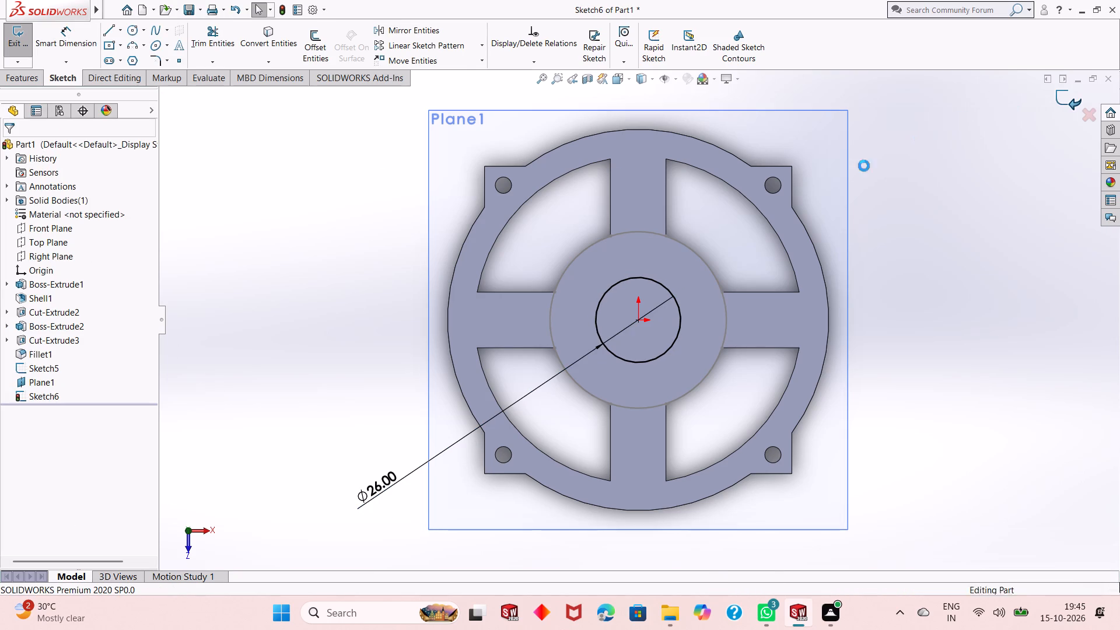
# Loft a solid from the converted boss outline to the 26 mm circle on the offset plane, merging the result.
pyautogui.moveTo(570, 415); pyautogui.dragTo(612, 270, button='middle')
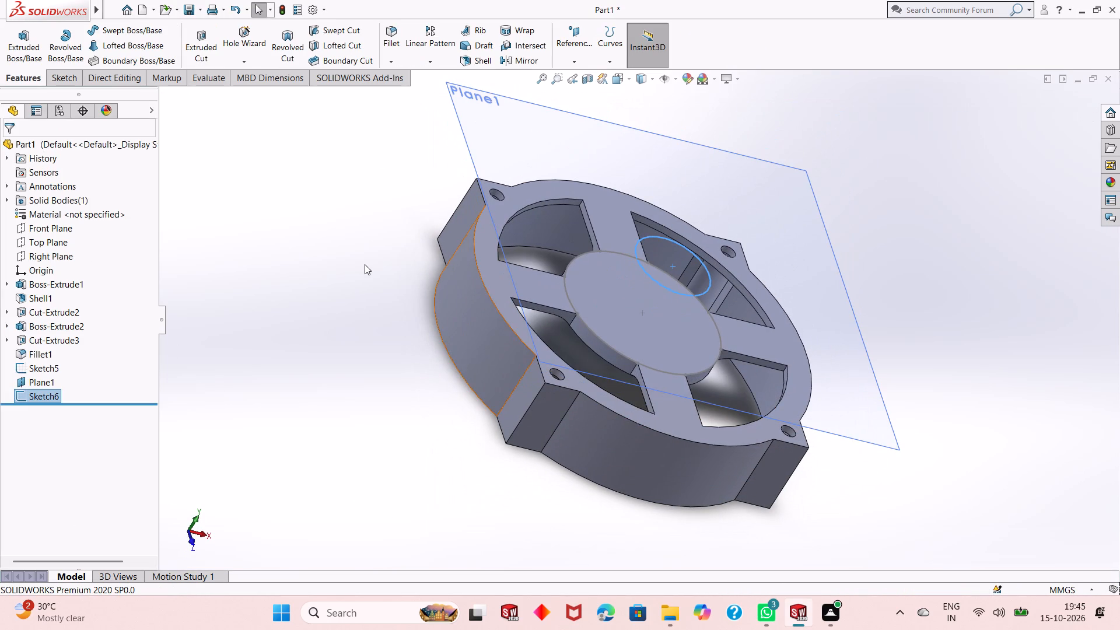
pyautogui.click(365, 264)
pyautogui.moveTo(431, 225); pyautogui.dragTo(430, 236, button='middle')
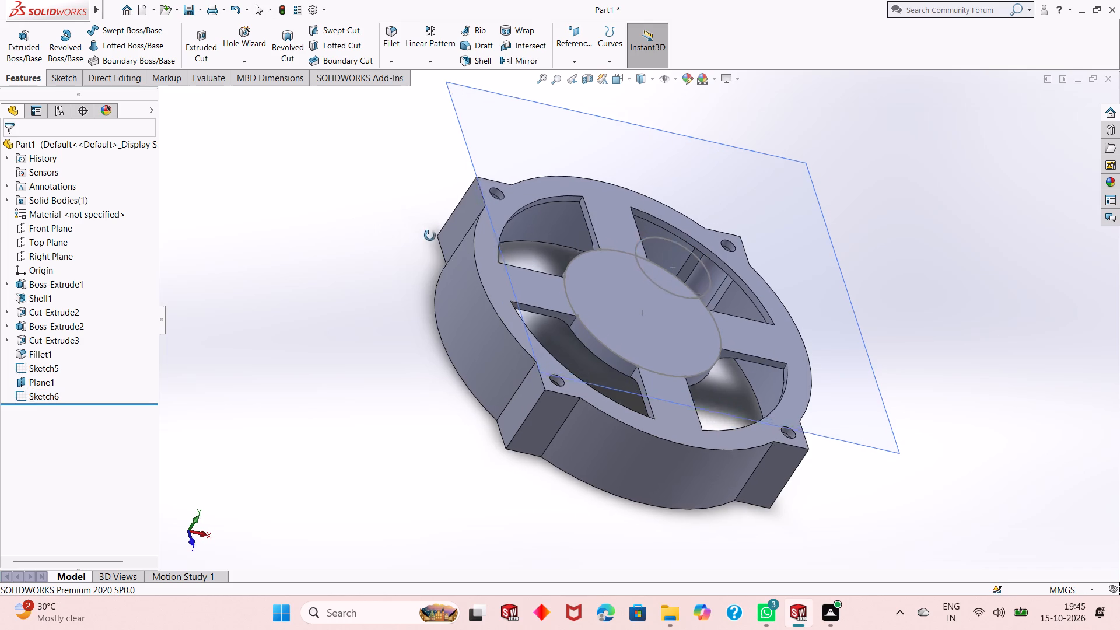
pyautogui.moveTo(430, 236); pyautogui.dragTo(416, 245, button='middle')
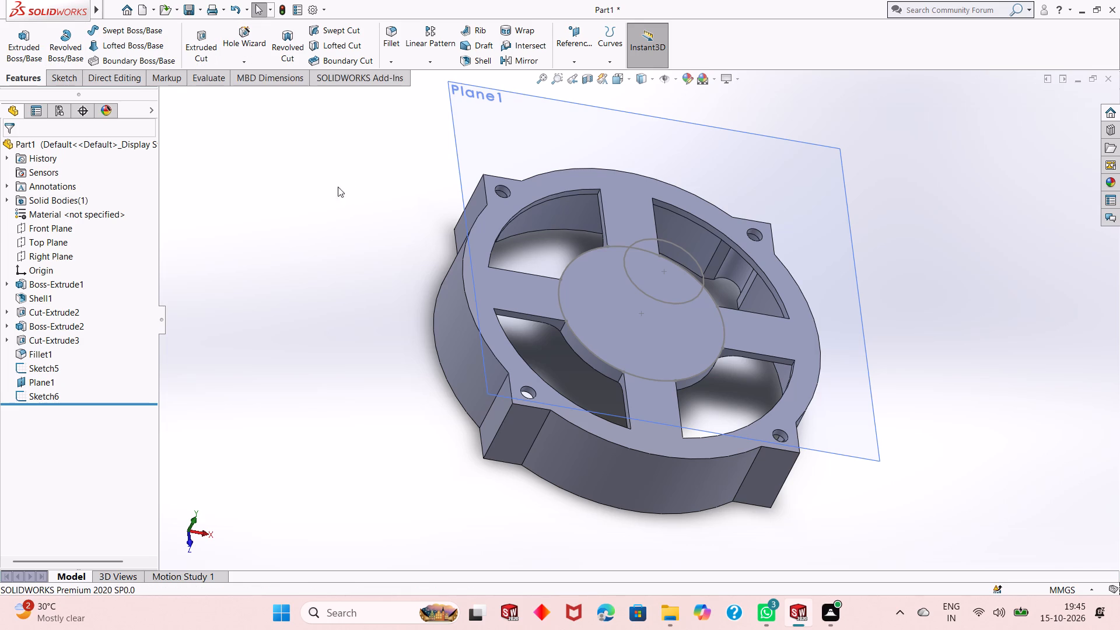
pyautogui.click(138, 41)
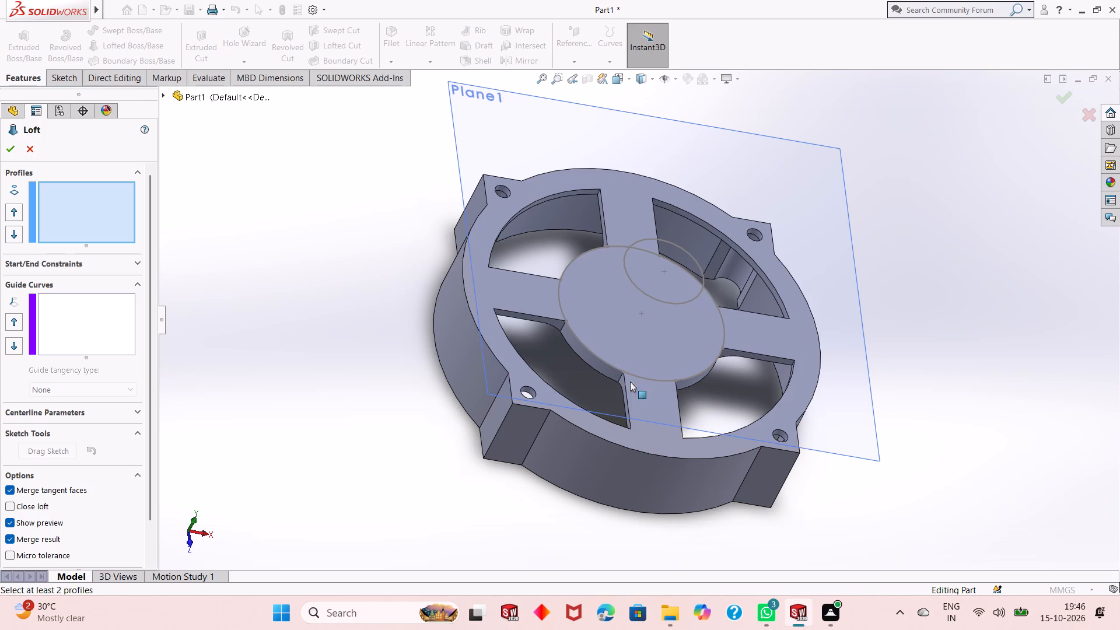
pyautogui.scroll(-5, 566, 291)
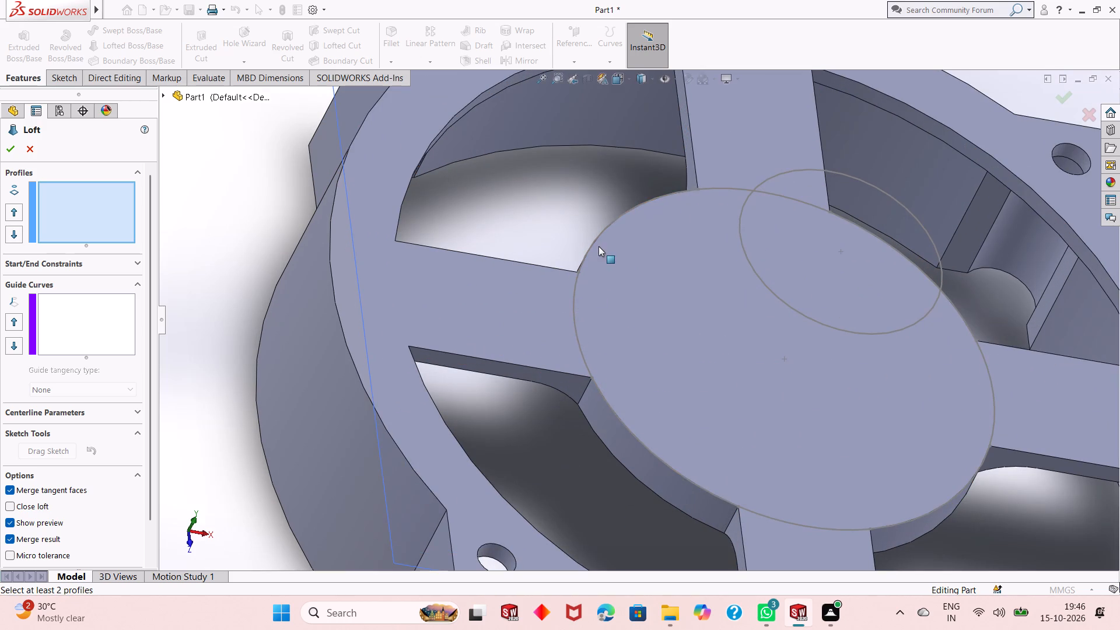
pyautogui.click(716, 188)
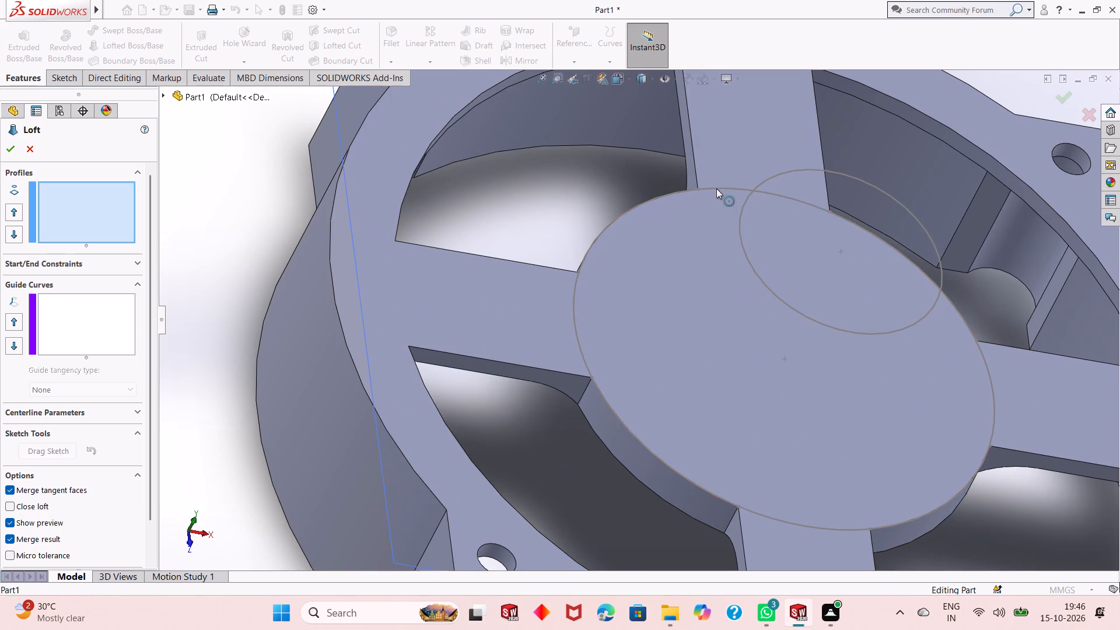
pyautogui.click(740, 227)
pyautogui.moveTo(703, 363); pyautogui.dragTo(675, 415, button='middle')
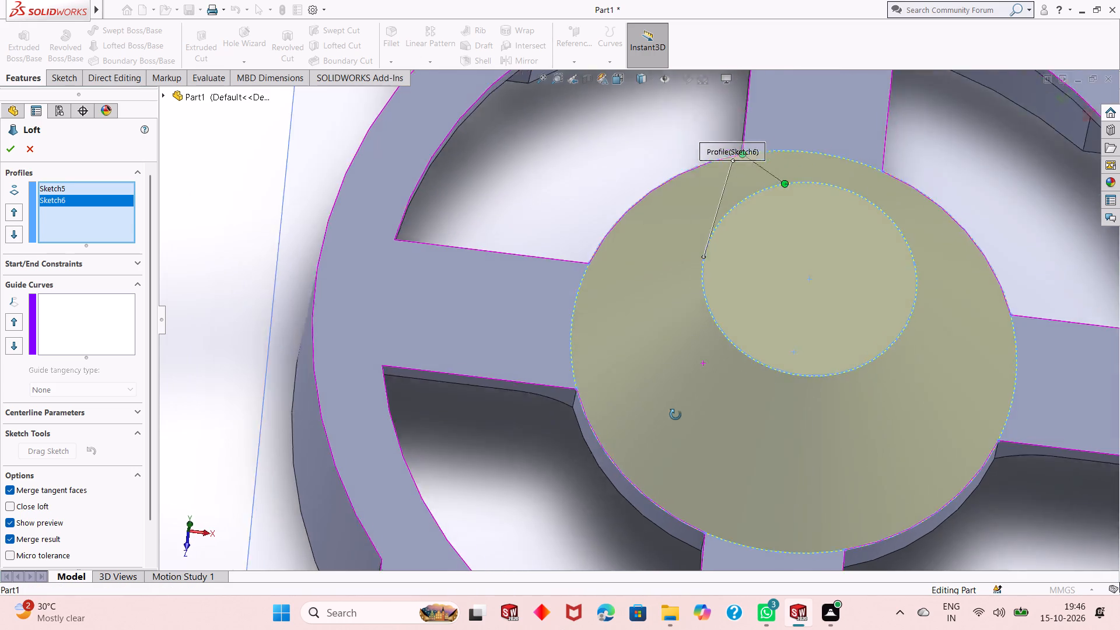
pyautogui.moveTo(675, 415); pyautogui.dragTo(668, 379, button='middle')
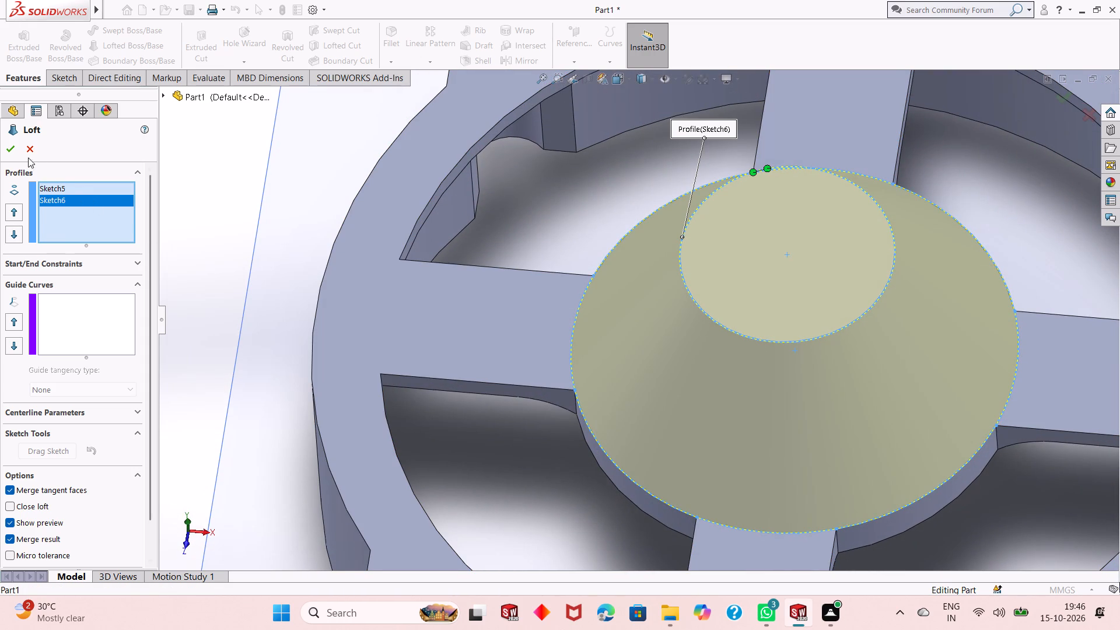
pyautogui.click(16, 155)
pyautogui.scroll(2, 638, 358)
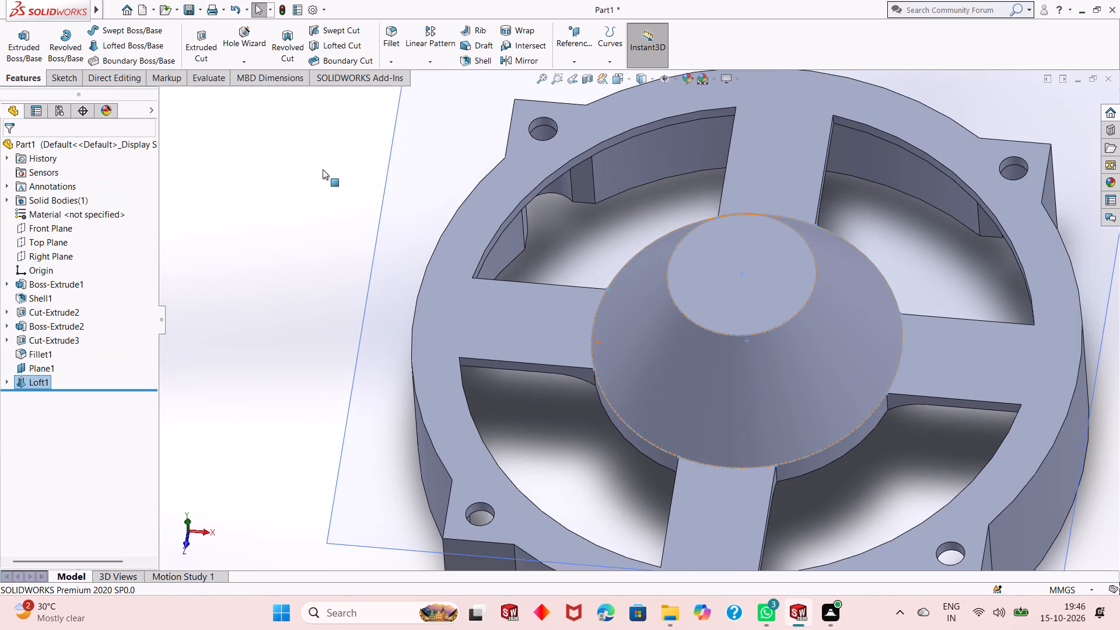
# Hide the offset reference plane used for the loft.
pyautogui.rightClick(401, 164)
pyautogui.click(446, 148)
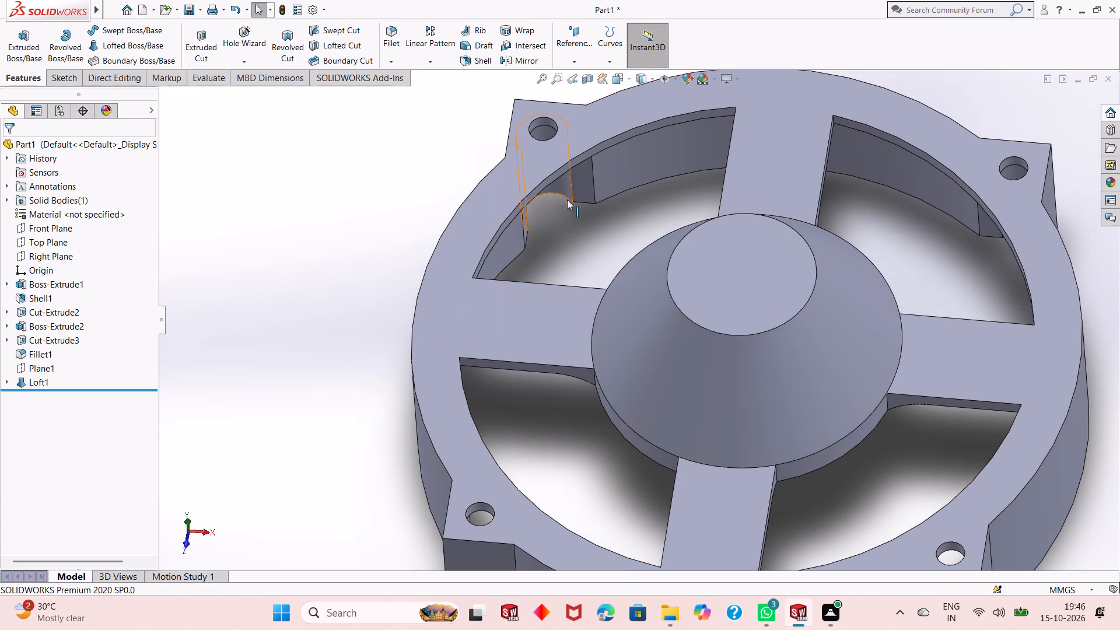
# Start a new sketch on the flat circular end face of the lofted cone.
pyautogui.moveTo(703, 362); pyautogui.dragTo(711, 247, button='middle')
pyautogui.scroll(3, 677, 297)
pyautogui.moveTo(686, 318); pyautogui.dragTo(686, 317, button='middle')
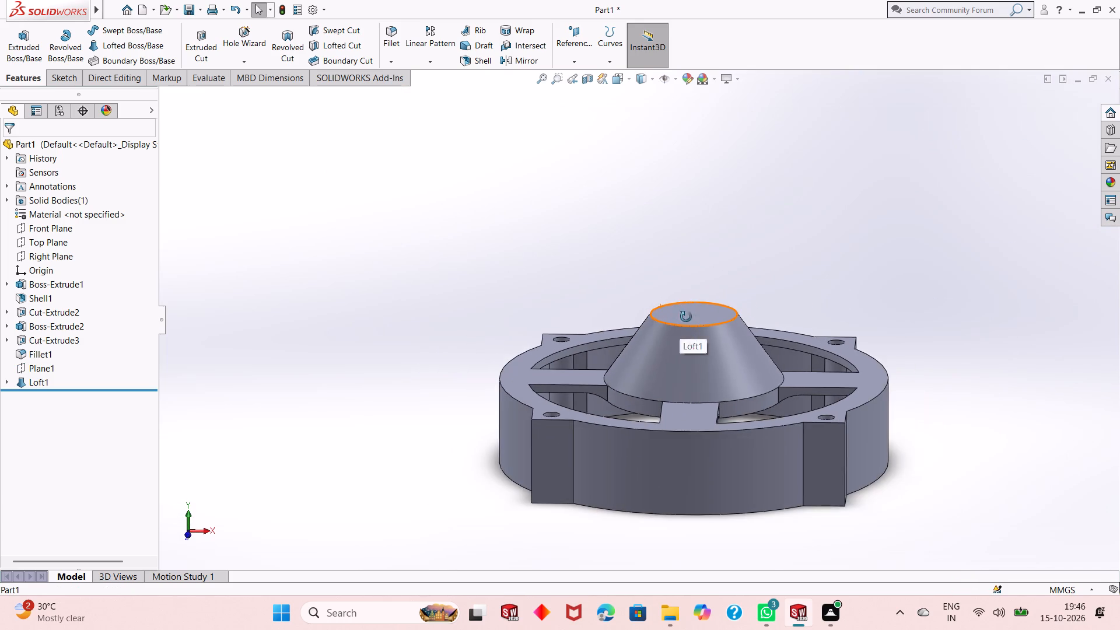
pyautogui.scroll(1, 686, 317)
pyautogui.moveTo(686, 317); pyautogui.dragTo(682, 272, button='middle')
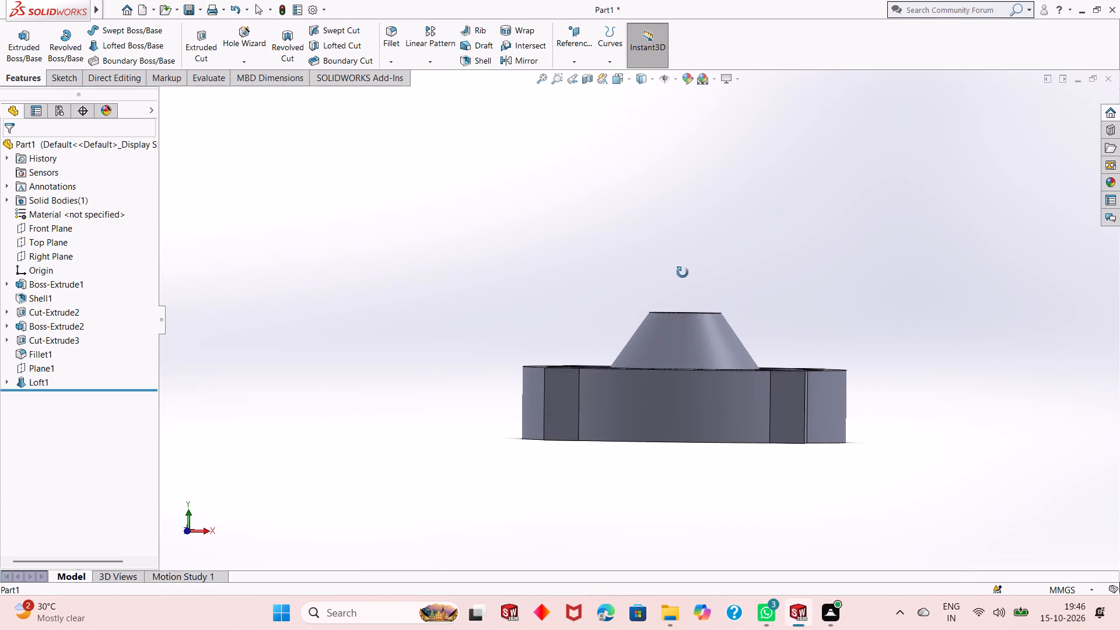
pyautogui.moveTo(682, 272); pyautogui.dragTo(693, 397, button='middle')
pyautogui.moveTo(693, 335); pyautogui.dragTo(689, 408, button='middle')
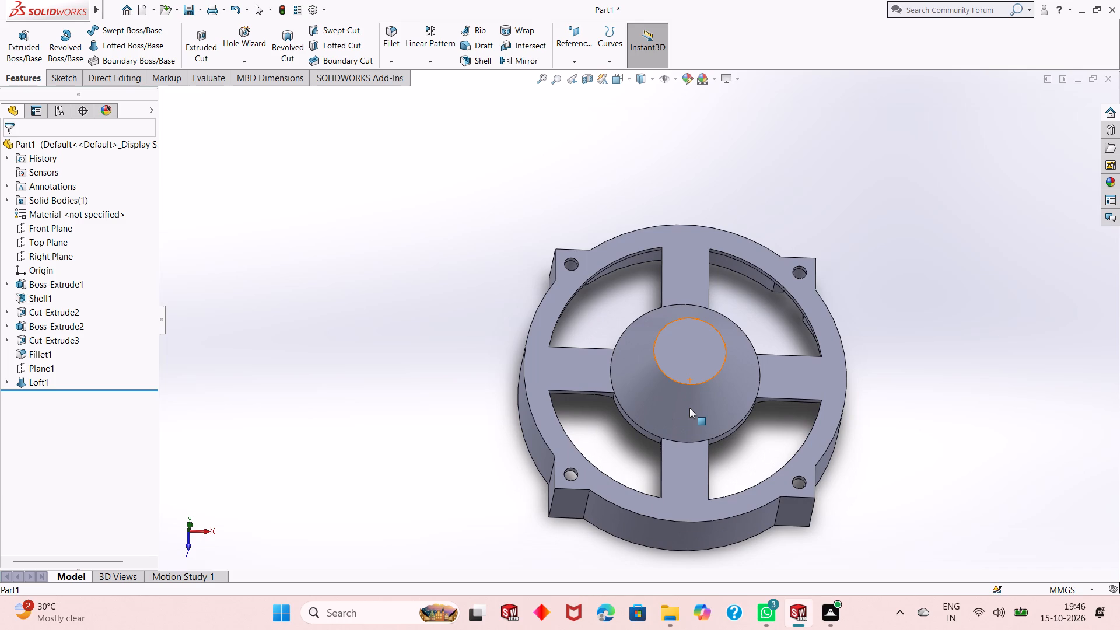
pyautogui.moveTo(688, 359); pyautogui.dragTo(687, 381, button='middle')
pyautogui.click(685, 359)
pyautogui.click(734, 329)
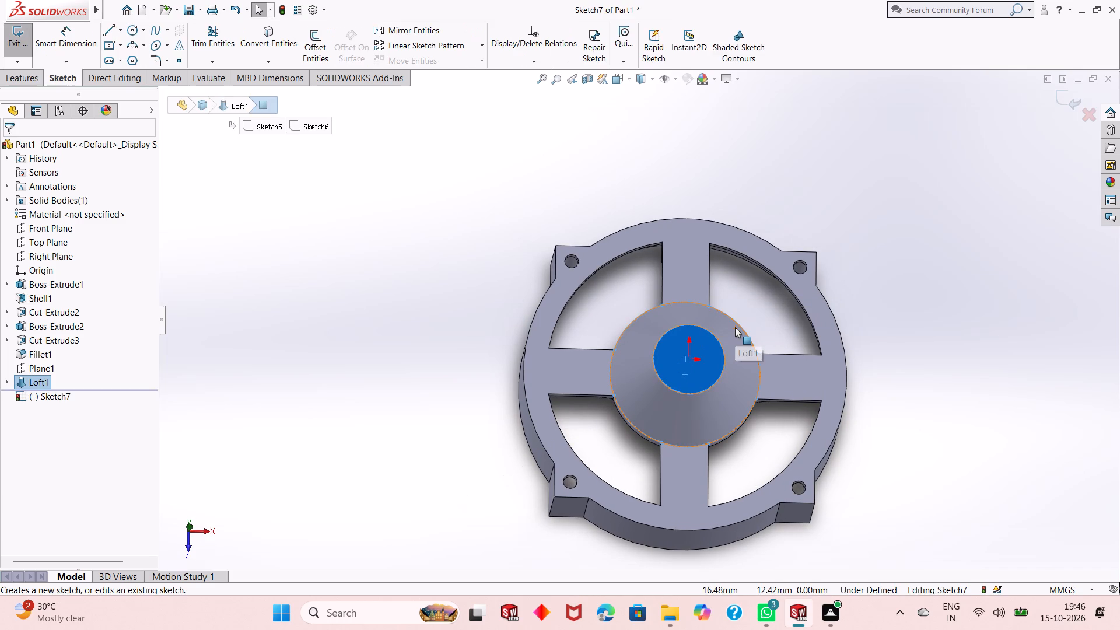
pyautogui.hotkey('ctrl', '8')
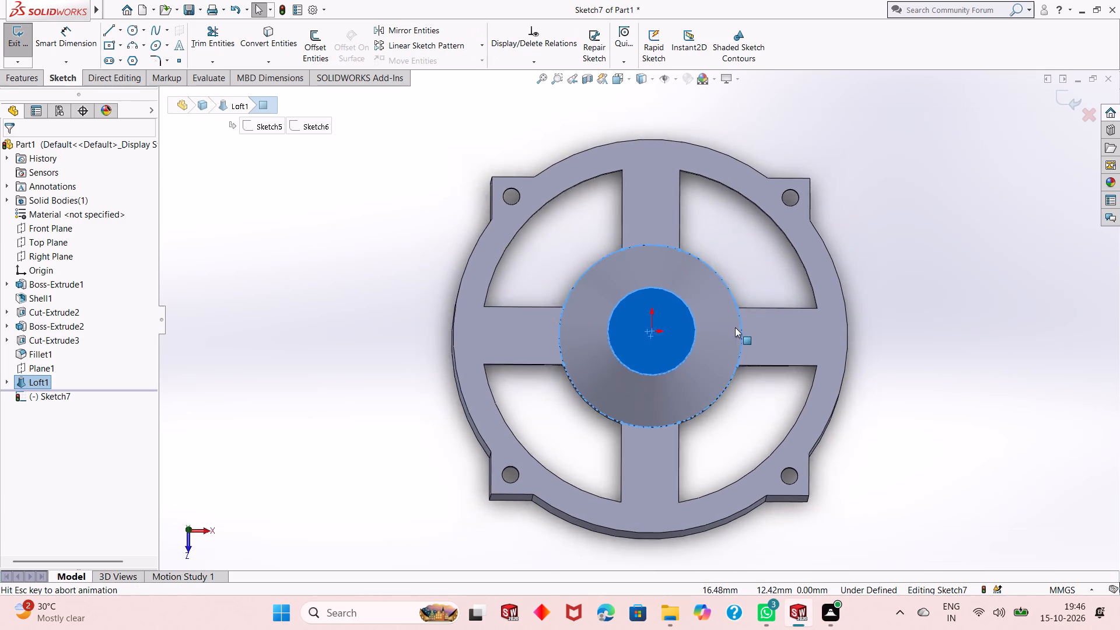
pyautogui.click(269, 306)
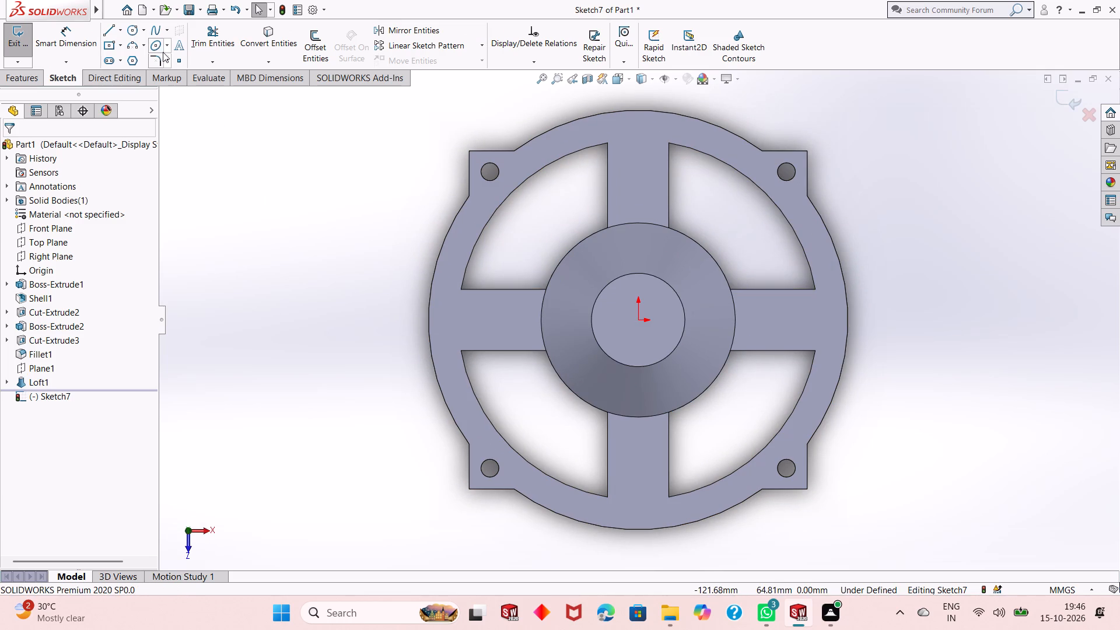
# Sketch a circle about 39 mm in diameter centred on the origin and convert it to construction geometry.
pyautogui.click(137, 33)
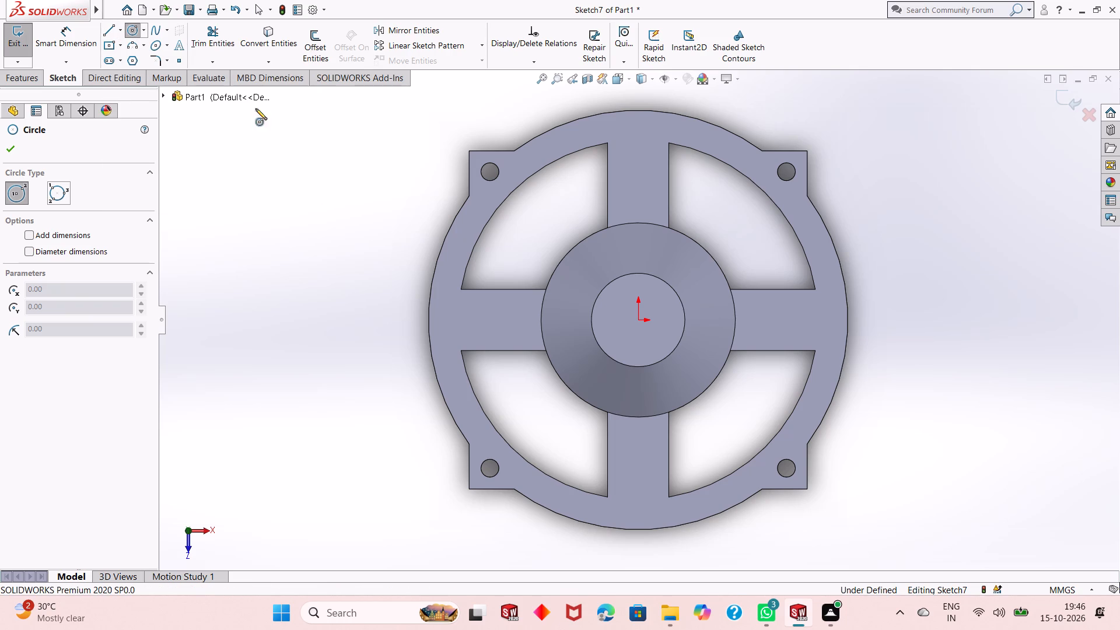
pyautogui.click(639, 321)
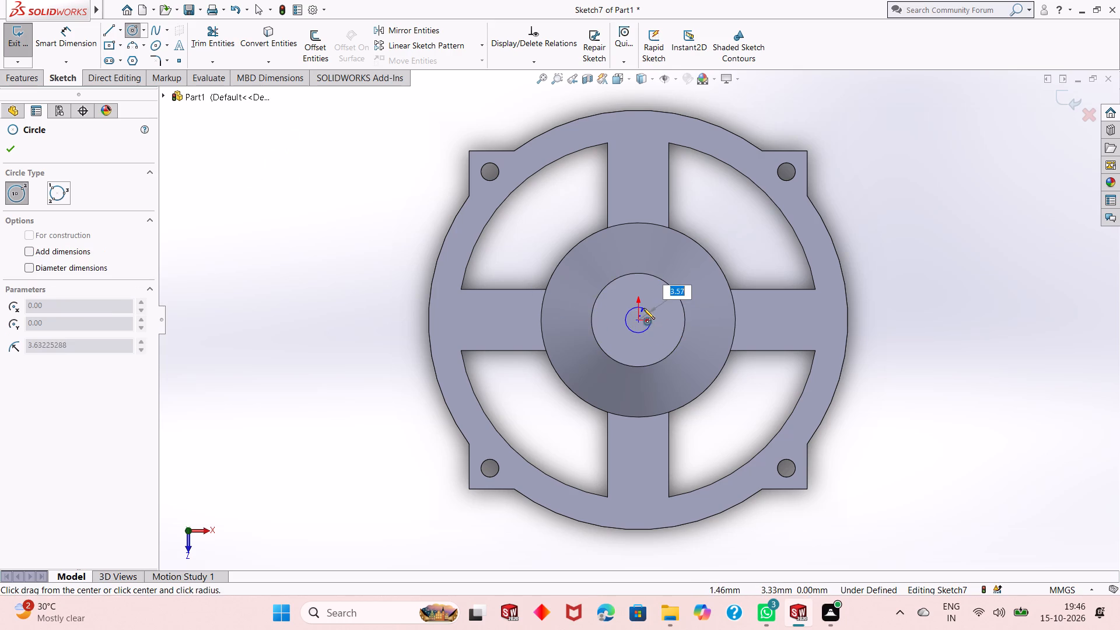
pyautogui.click(660, 253)
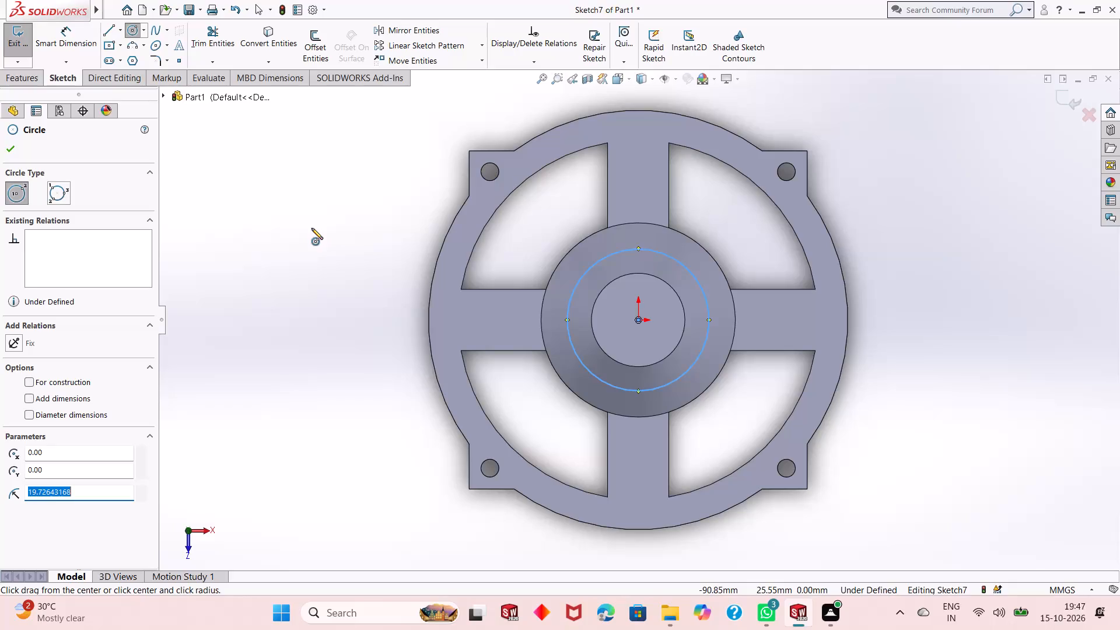
pyautogui.click(2, 149)
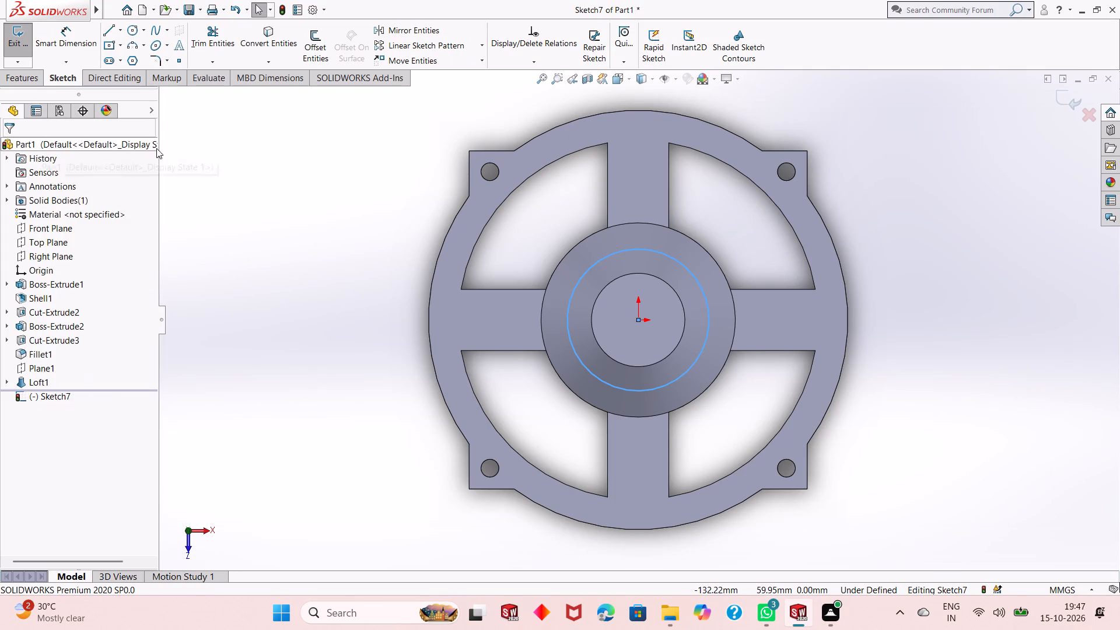
pyautogui.click(613, 253)
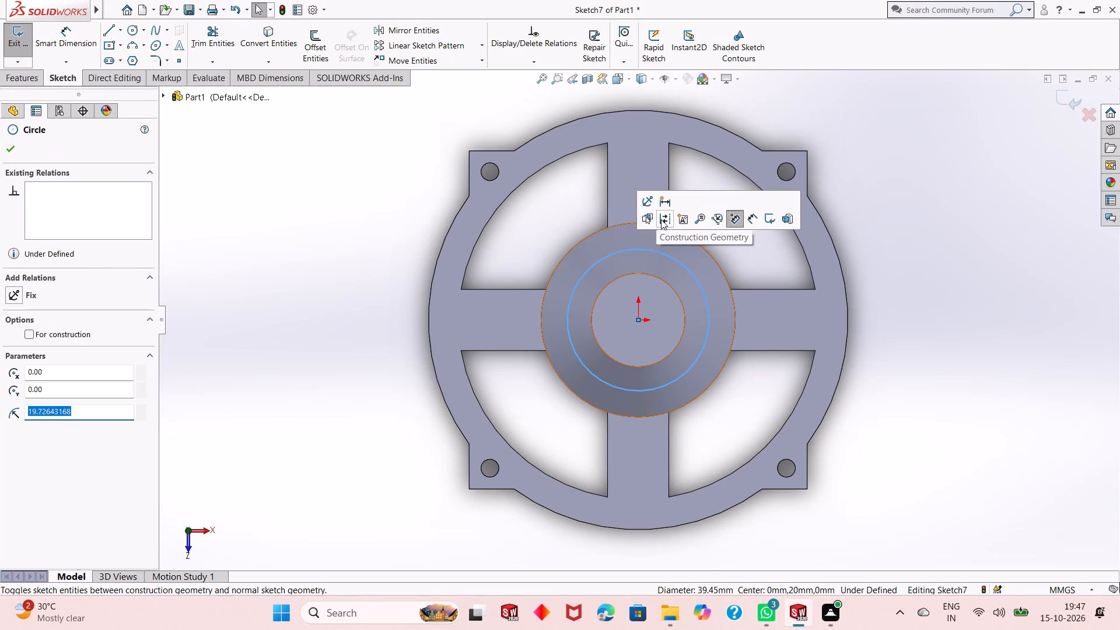
pyautogui.click(663, 219)
pyautogui.click(328, 243)
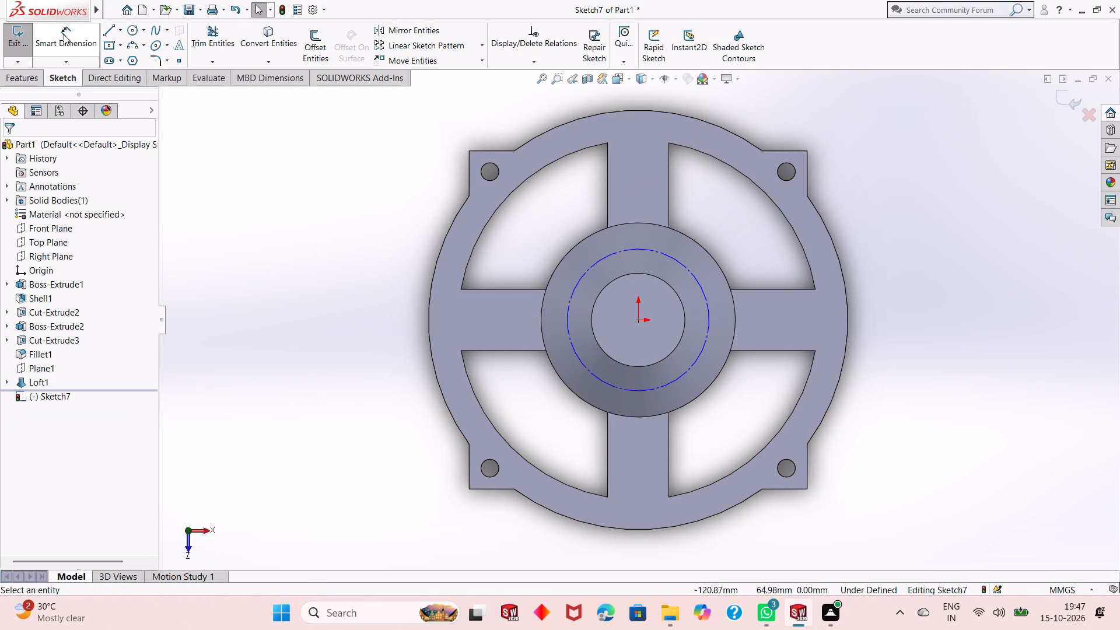
# Dimension the construction circle to a 42 mm diameter.
pyautogui.click(64, 35)
pyautogui.click(598, 380)
pyautogui.click(369, 443)
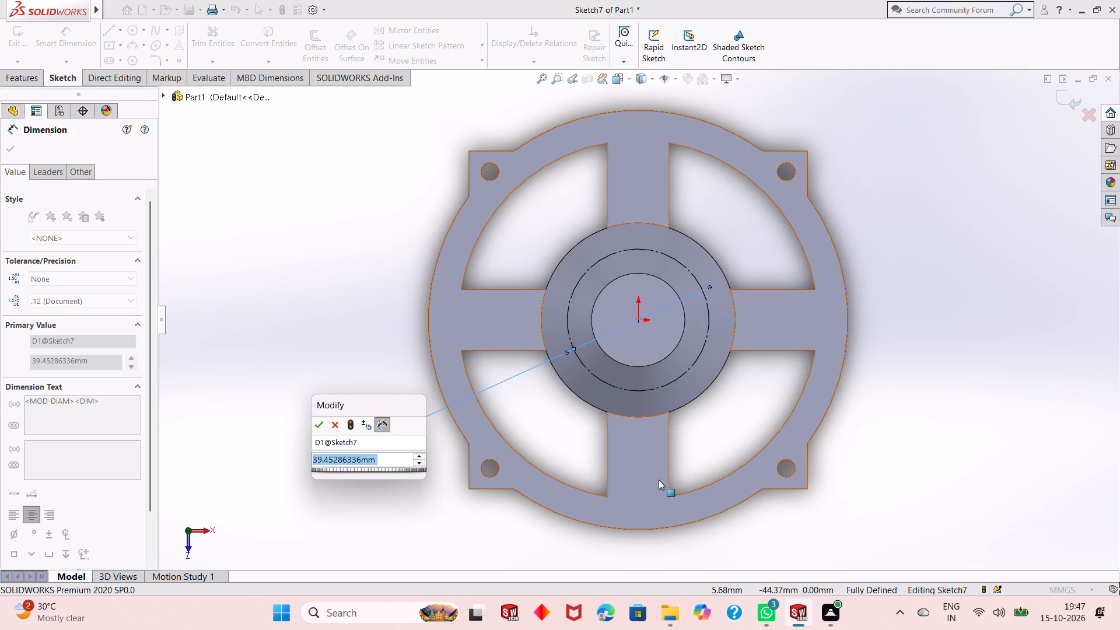
pyautogui.write('42')
pyautogui.press('Return')
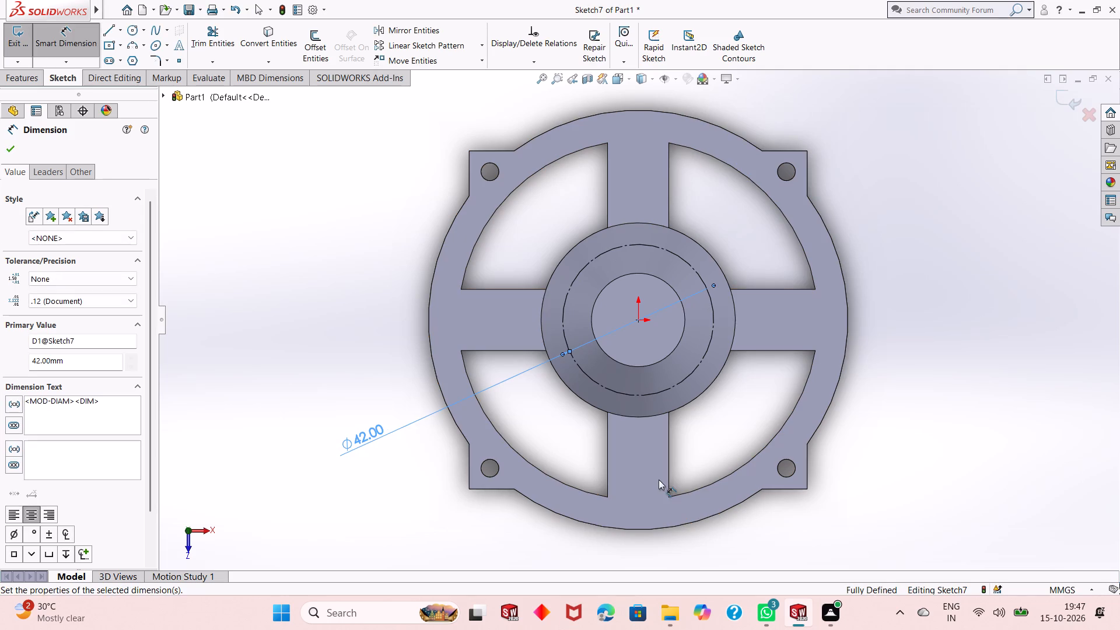
# Change the construction circle's diameter to 44 mm and leave the dimension tool.
pyautogui.doubleClick(372, 439)
pyautogui.doubleClick(372, 442)
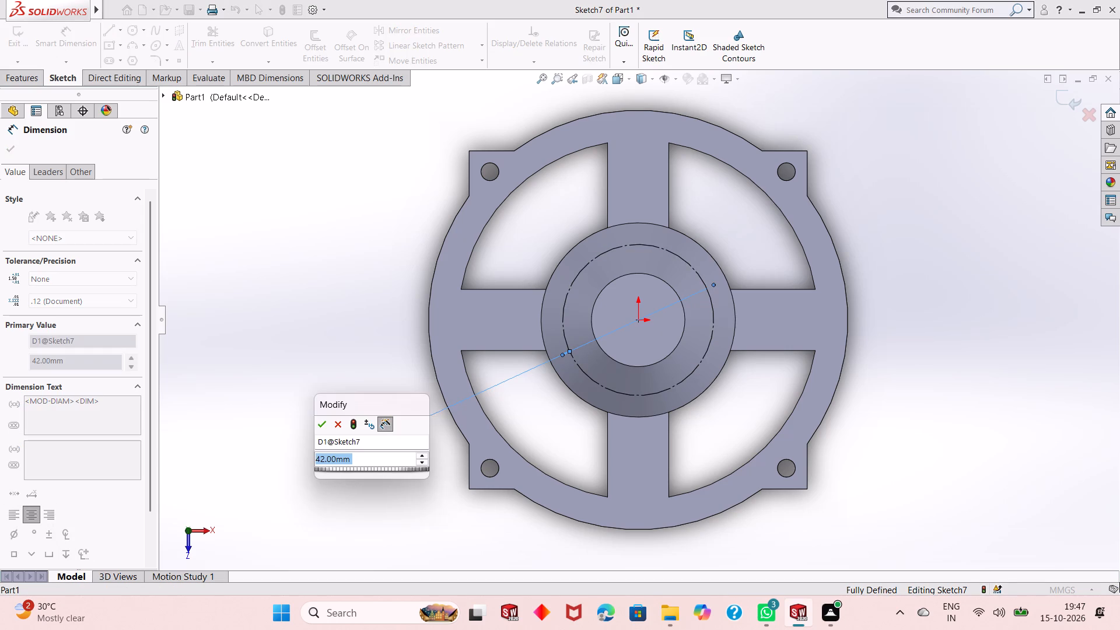
pyautogui.write('44')
pyautogui.press('Return')
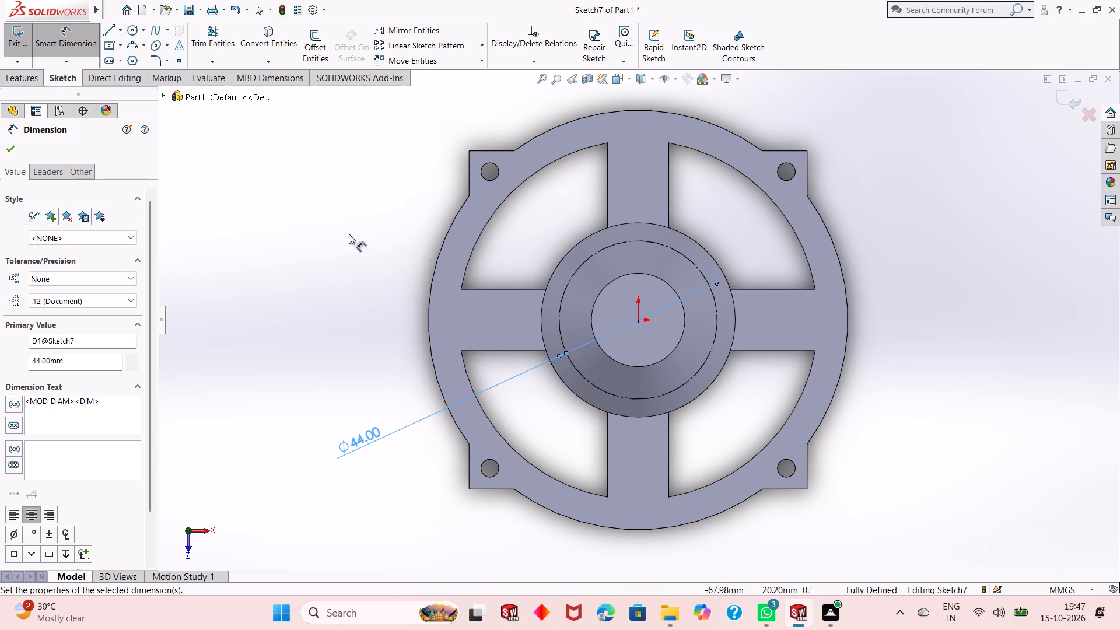
pyautogui.rightClick(337, 228)
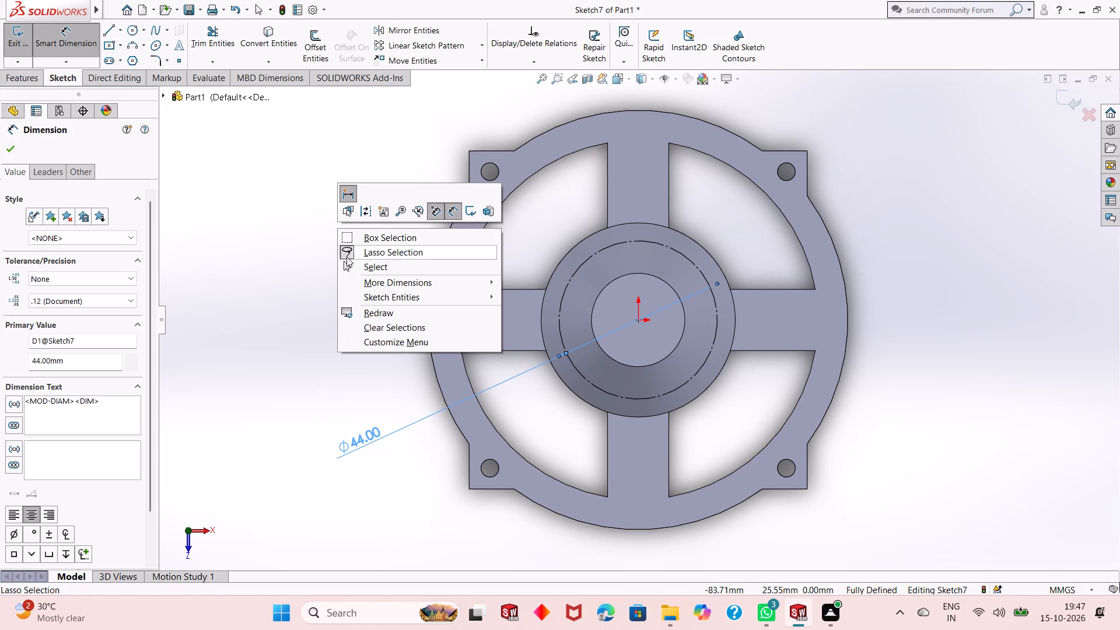
pyautogui.click(346, 257)
pyautogui.rightClick(343, 251)
pyautogui.click(351, 270)
pyautogui.rightClick(283, 170)
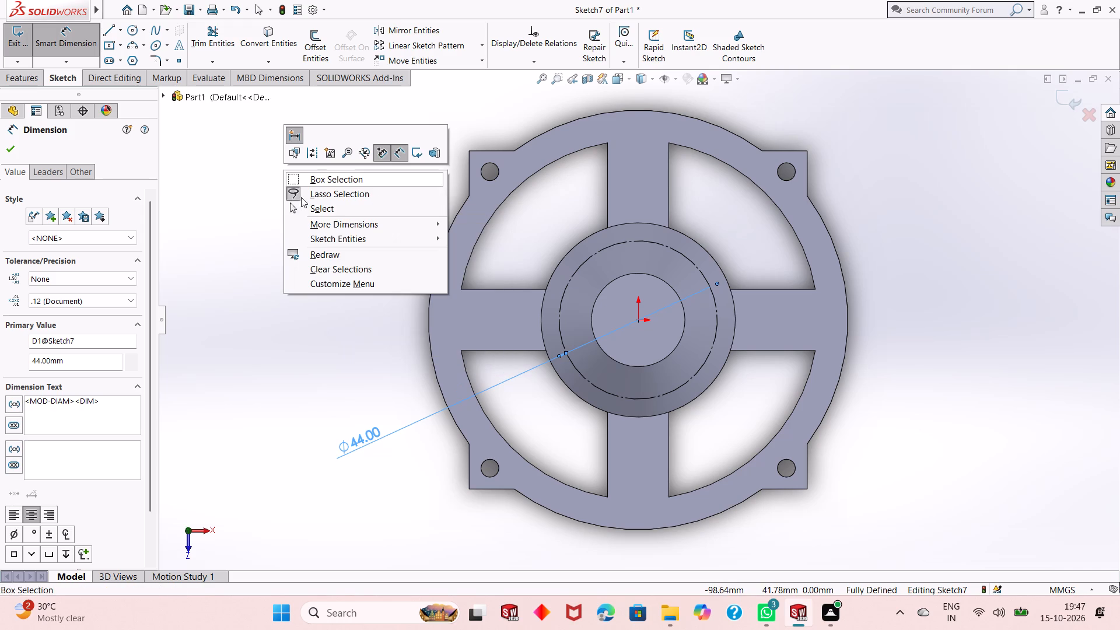
pyautogui.click(306, 209)
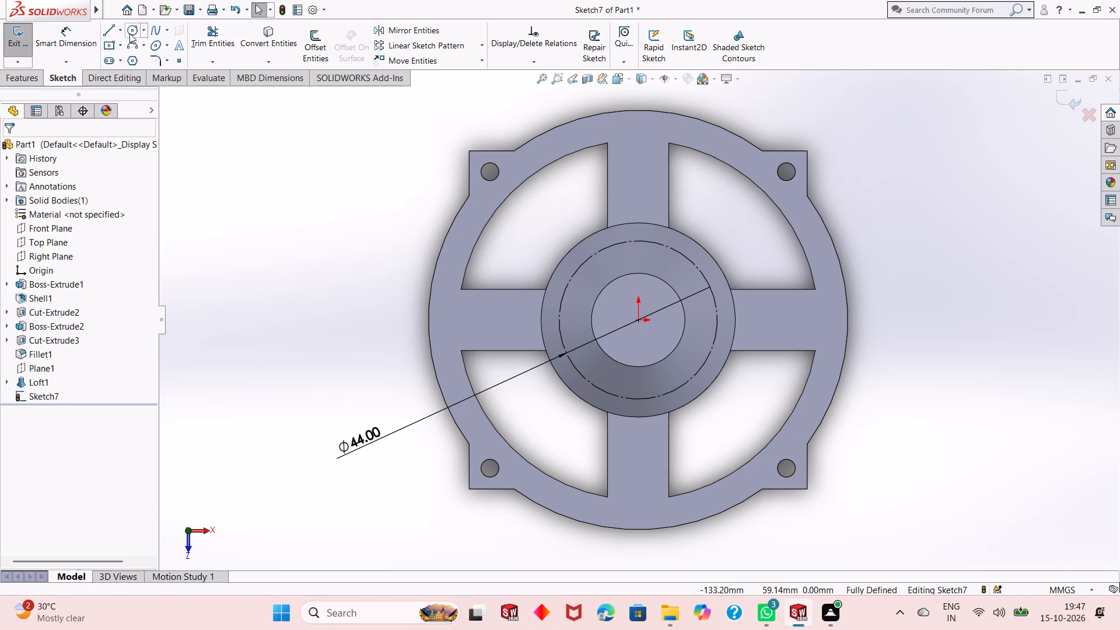
# Sketch a circle about 10 mm in diameter centred on the construction circle's quadrant point directly above the origin.
pyautogui.click(129, 33)
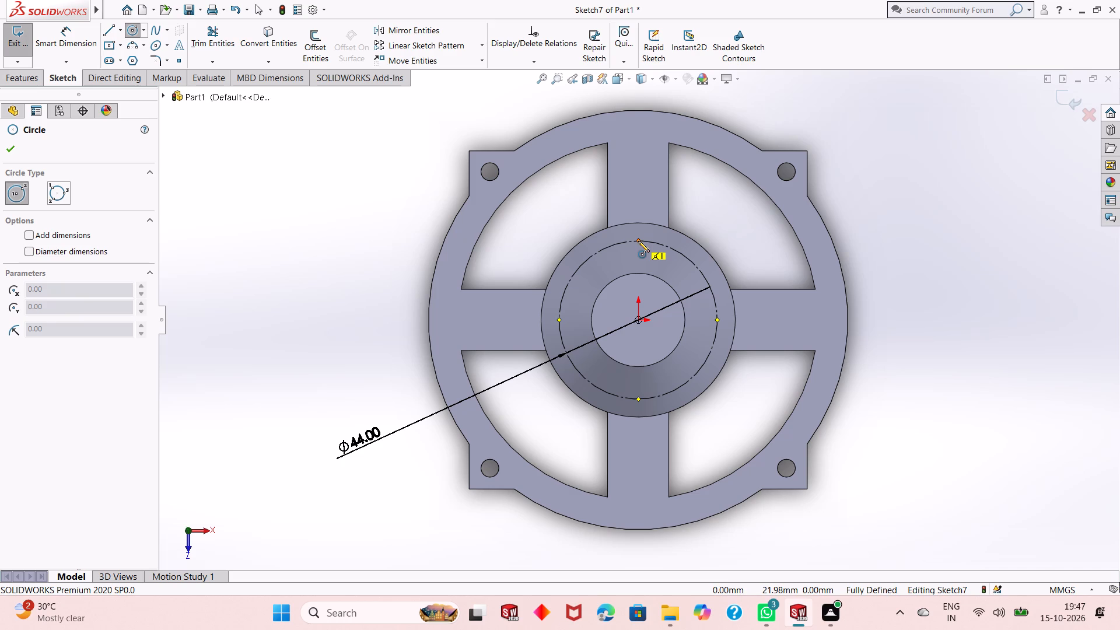
pyautogui.click(638, 241)
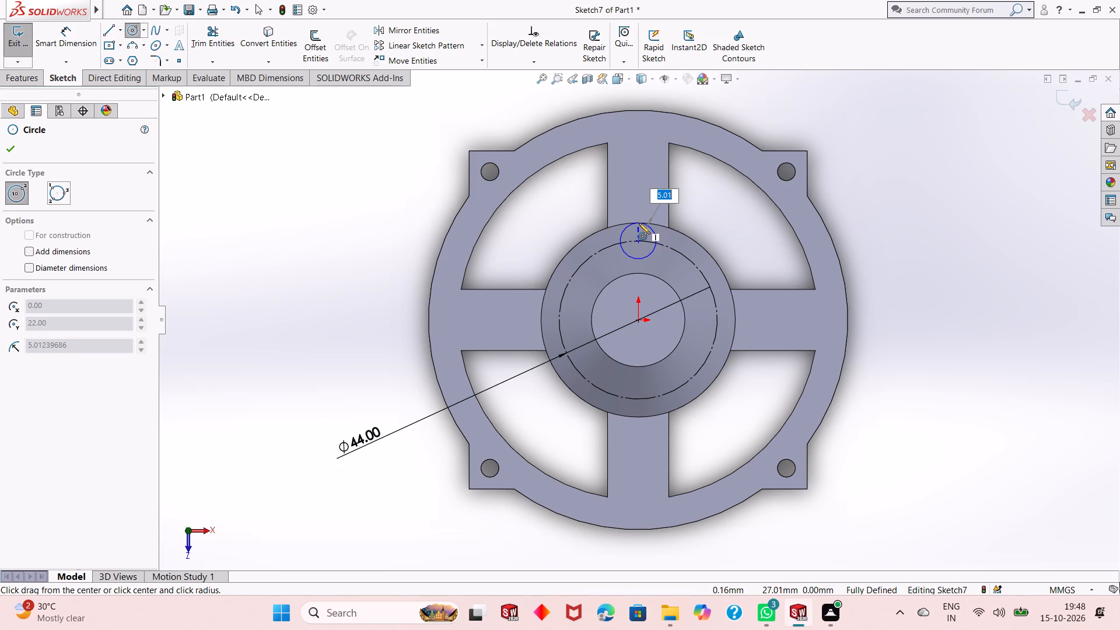
pyautogui.click(639, 223)
pyautogui.scroll(-7, 639, 223)
pyautogui.scroll(-5, 604, 302)
pyautogui.scroll(-12, 689, 277)
pyautogui.scroll(-2, 591, 291)
pyautogui.scroll(4, 591, 291)
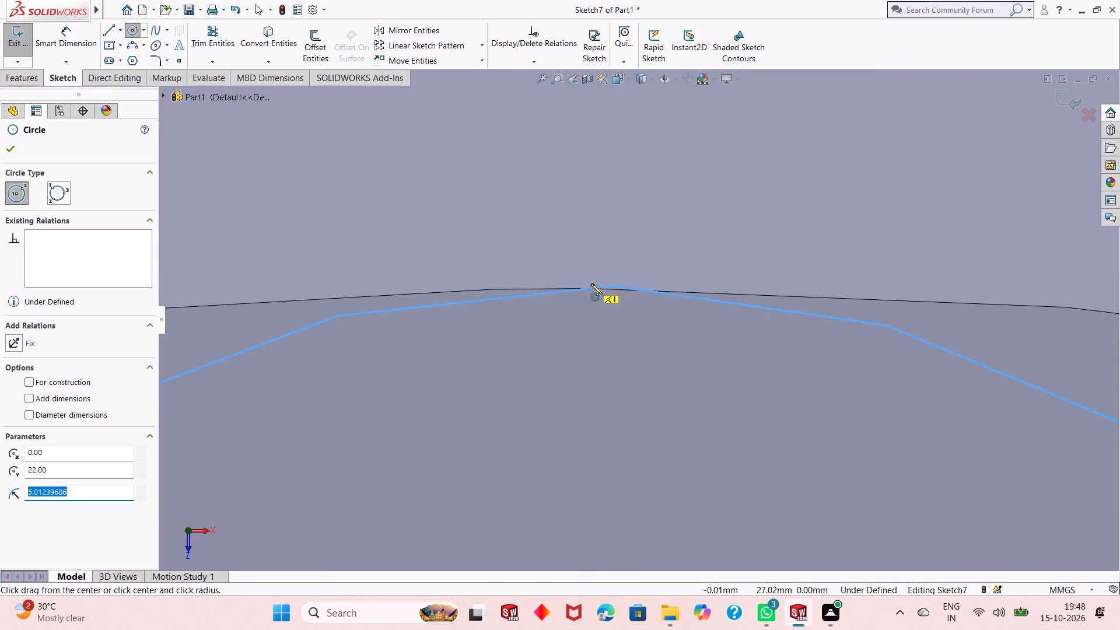
pyautogui.scroll(18, 591, 283)
pyautogui.scroll(3, 610, 348)
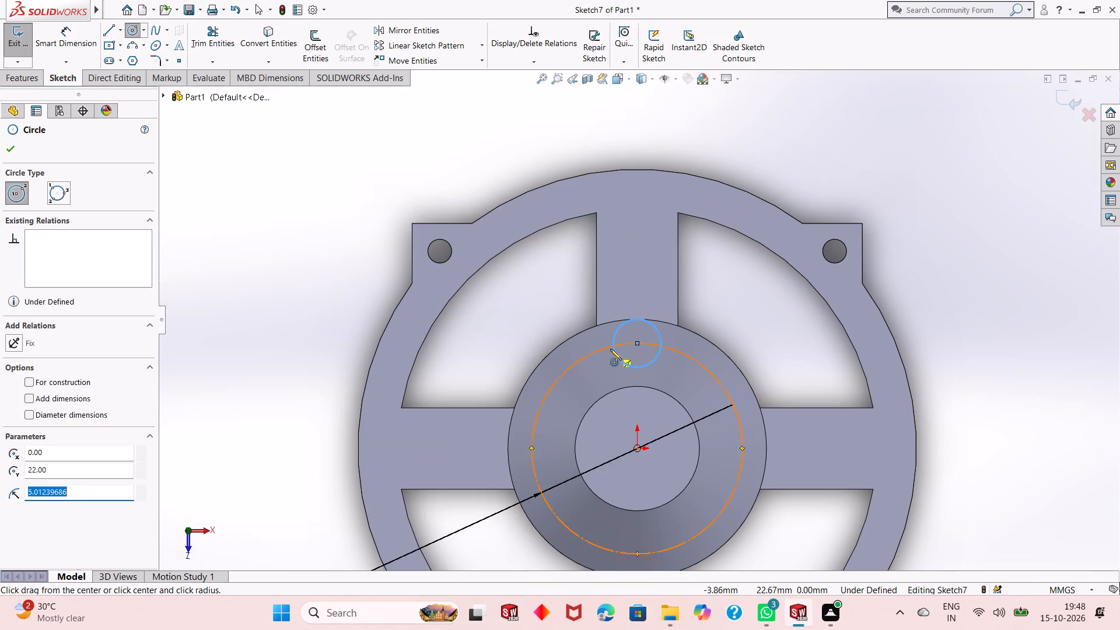
pyautogui.press('Escape')
pyautogui.press('Escape')
pyautogui.press('Escape')
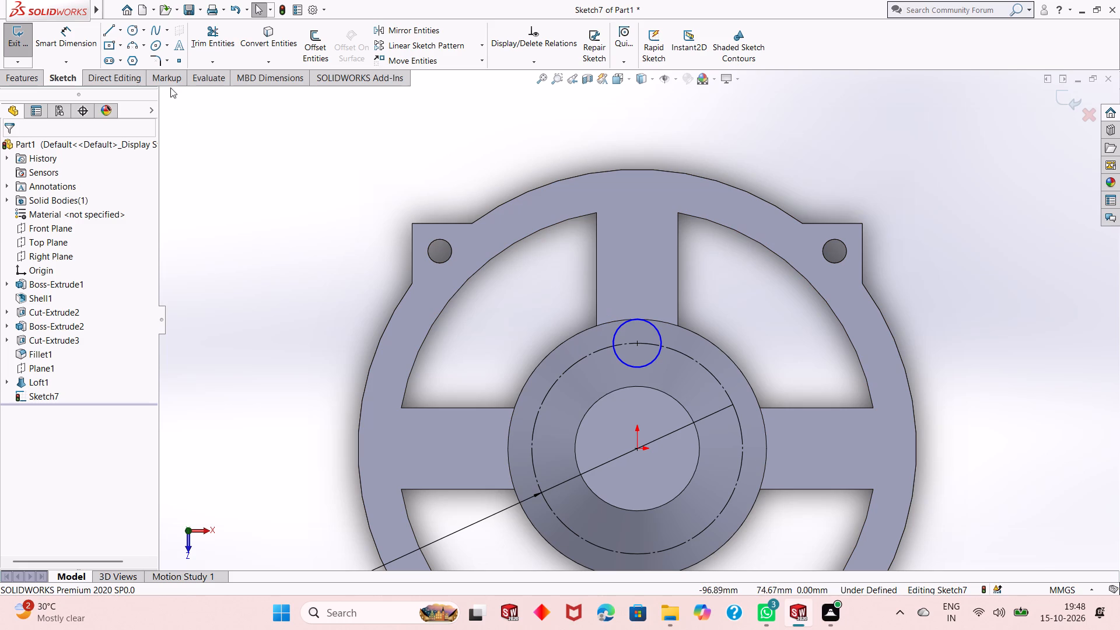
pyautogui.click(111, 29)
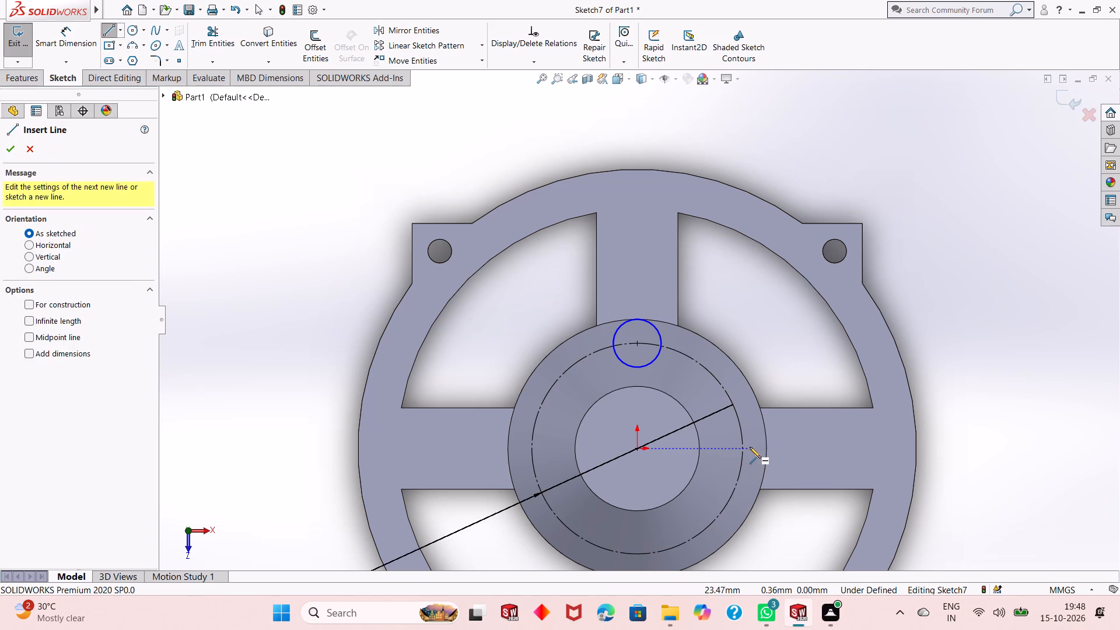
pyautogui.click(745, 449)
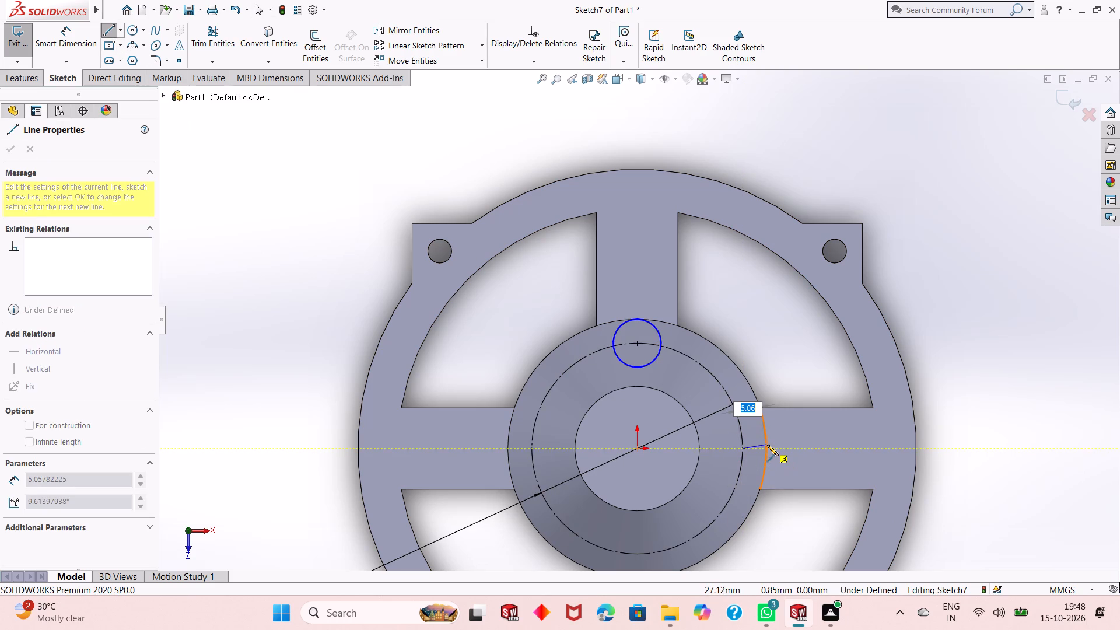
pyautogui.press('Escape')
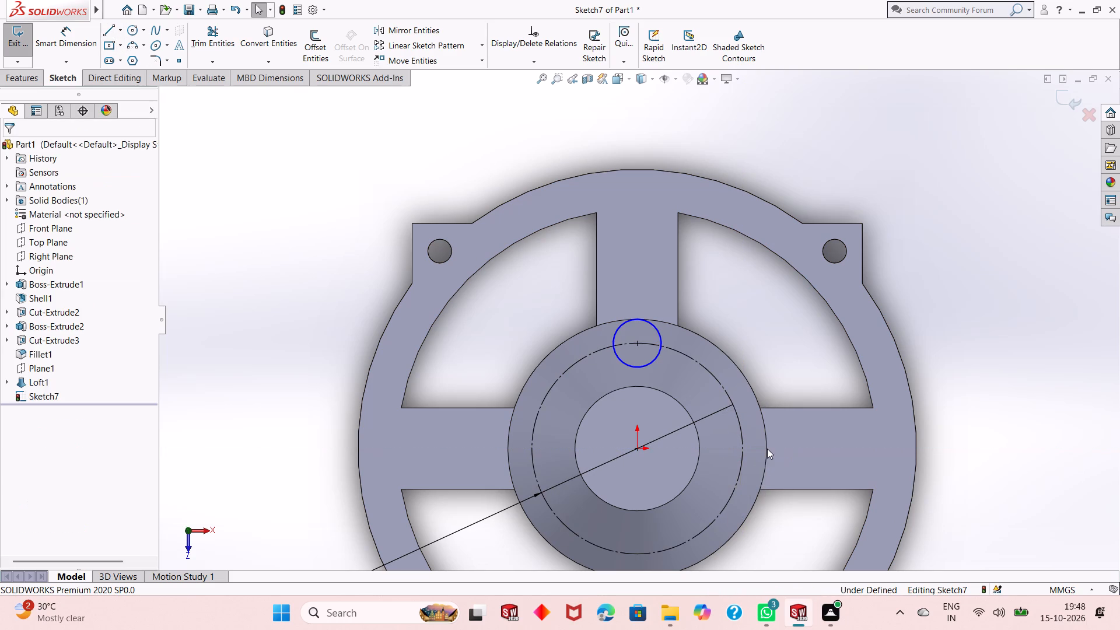
# Dimension the small circle on the construction circle to a 5 mm diameter.
pyautogui.scroll(3, 572, 373)
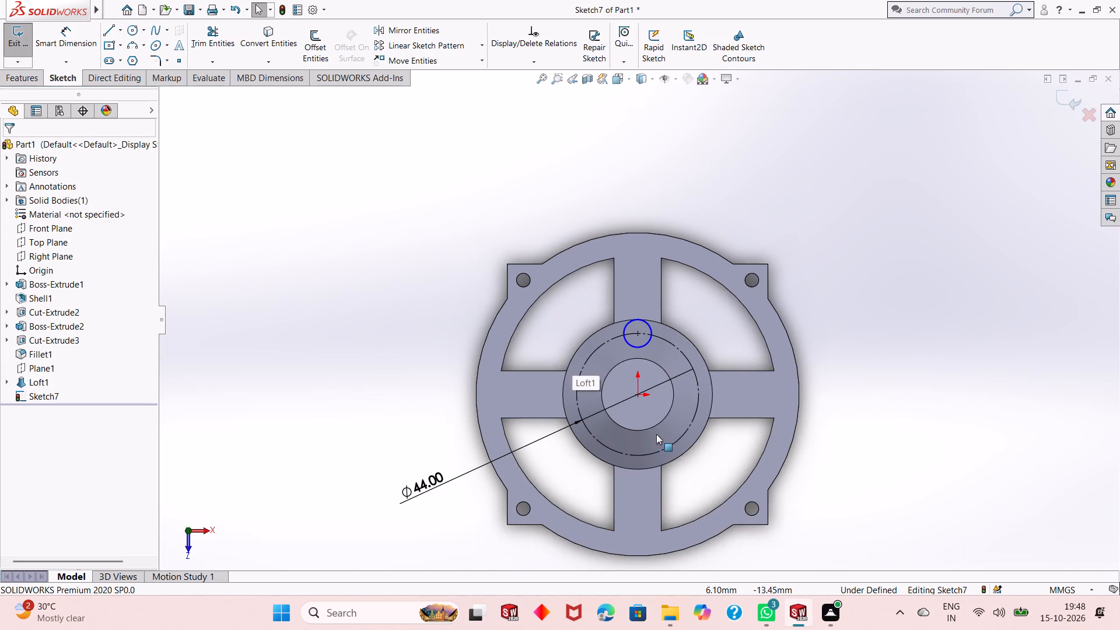
pyautogui.scroll(-3, 656, 434)
pyautogui.scroll(2, 515, 337)
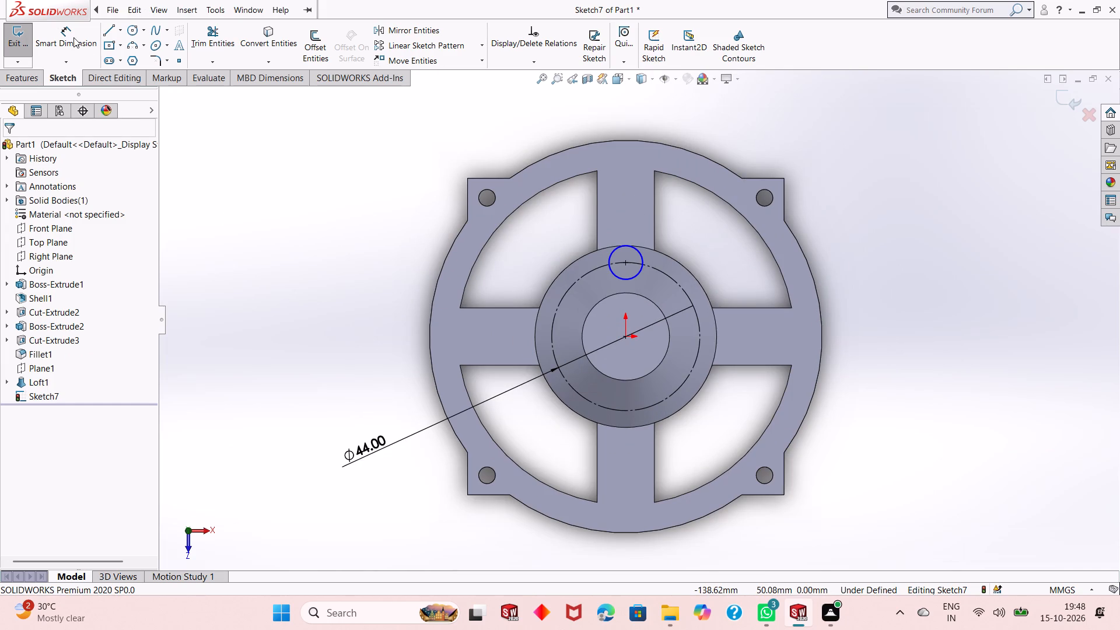
pyautogui.click(85, 49)
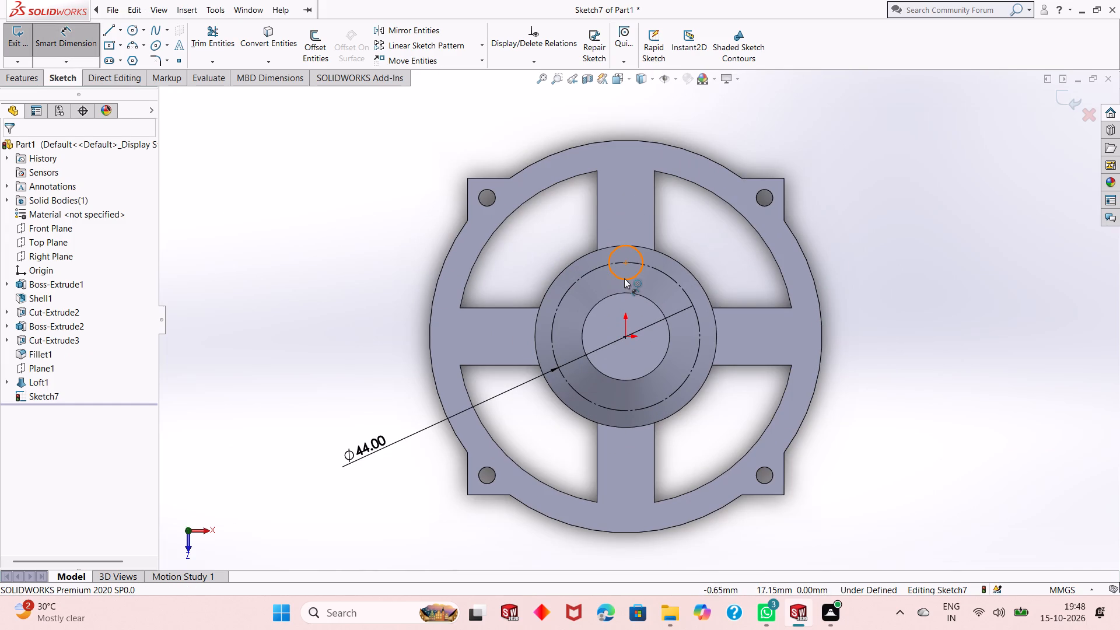
pyautogui.click(624, 278)
pyautogui.click(878, 208)
pyautogui.press('5')
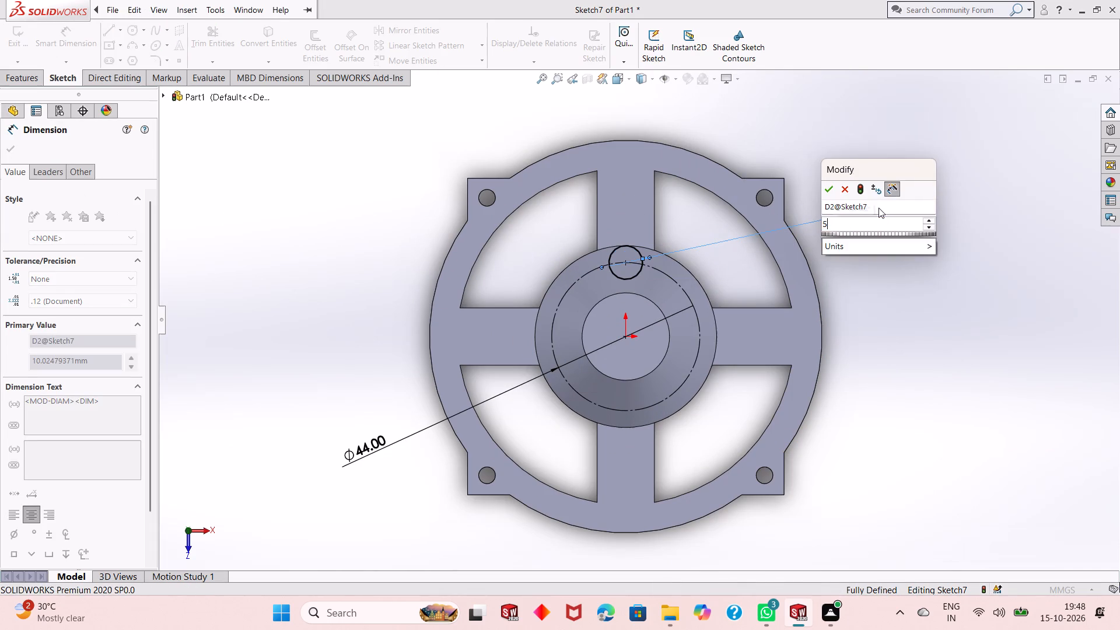
pyautogui.press('Return')
# Change the small circle's diameter to 10 mm and leave the dimension tool.
pyautogui.doubleClick(878, 208)
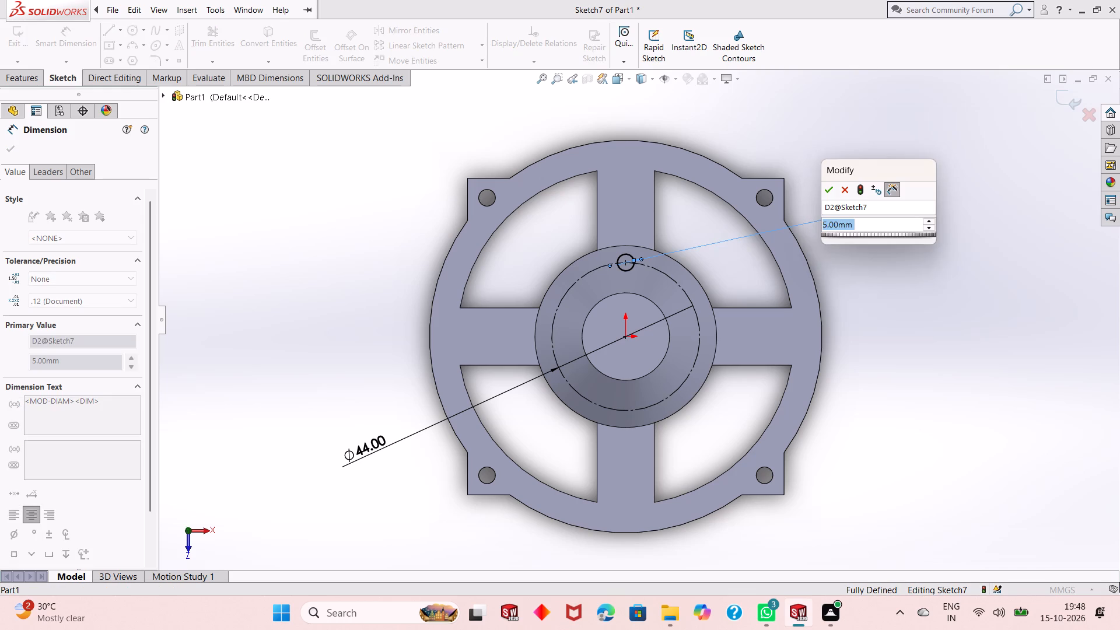
pyautogui.write('10')
pyautogui.press('Return')
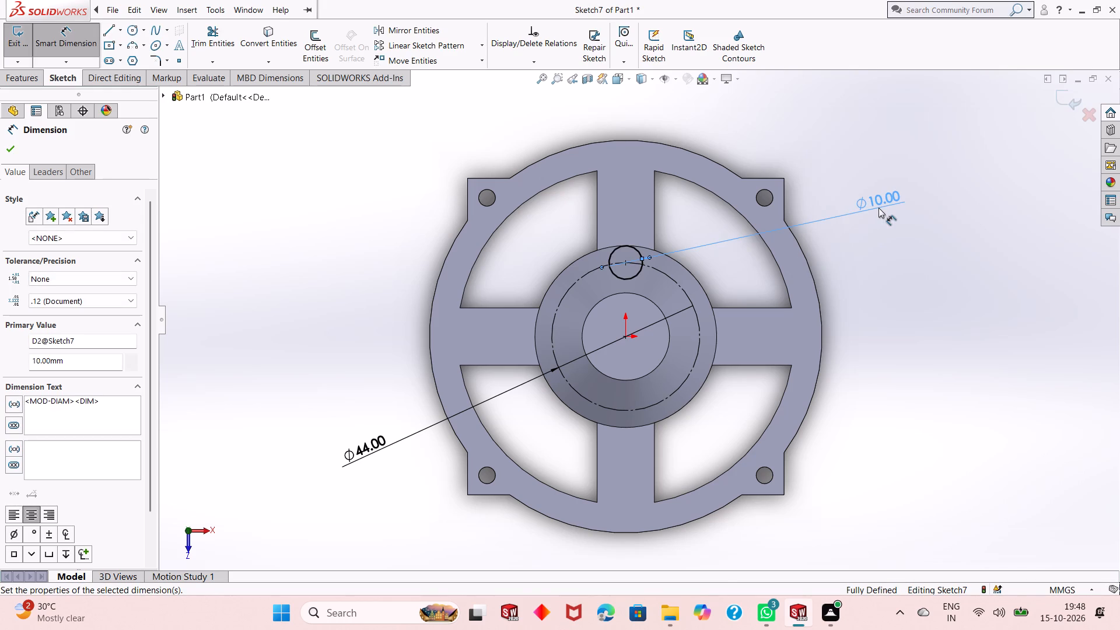
pyautogui.rightClick(854, 241)
pyautogui.click(883, 278)
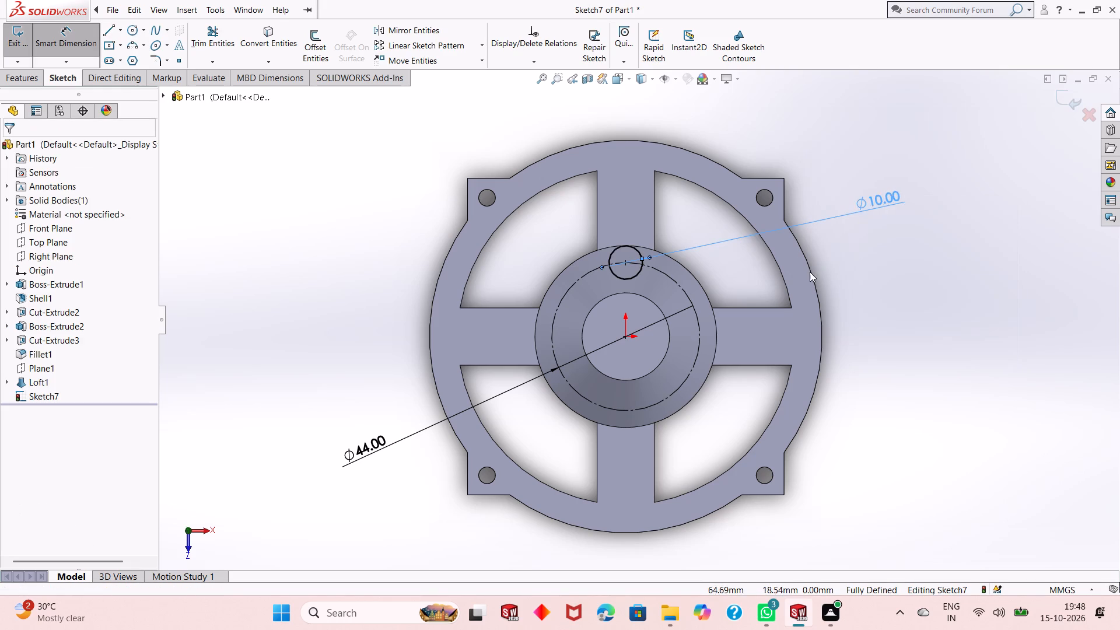
# Circular-pattern the 10 mm sketch circle about the origin with 4 equally spaced instances over 360 degrees.
pyautogui.scroll(-19, 633, 251)
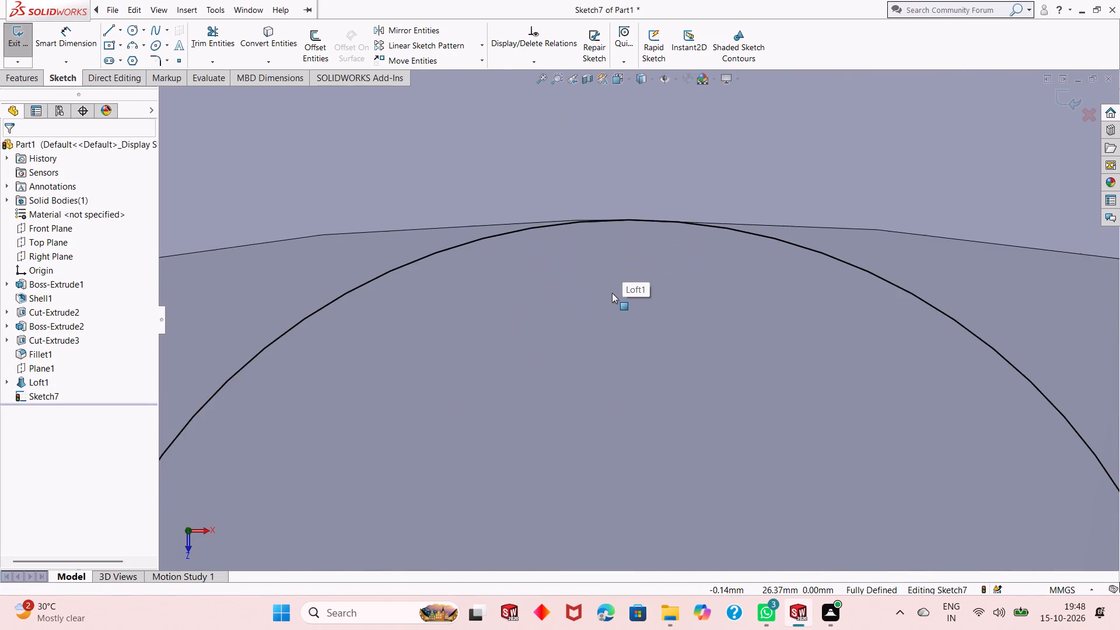
pyautogui.scroll(20, 612, 293)
pyautogui.scroll(1, 612, 293)
pyautogui.scroll(-2, 651, 366)
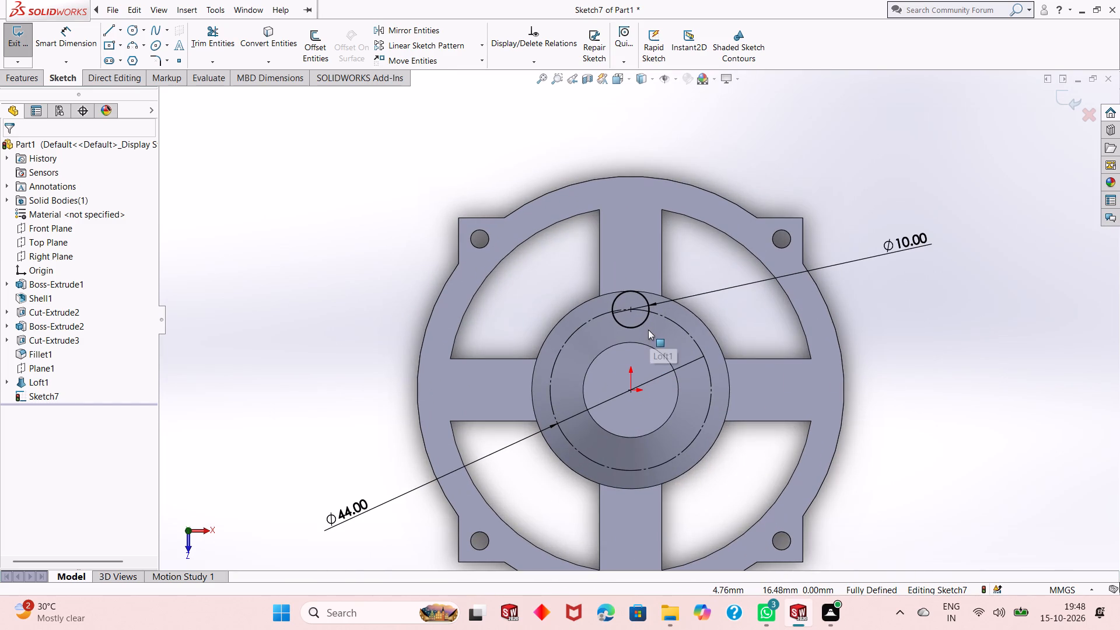
pyautogui.click(646, 323)
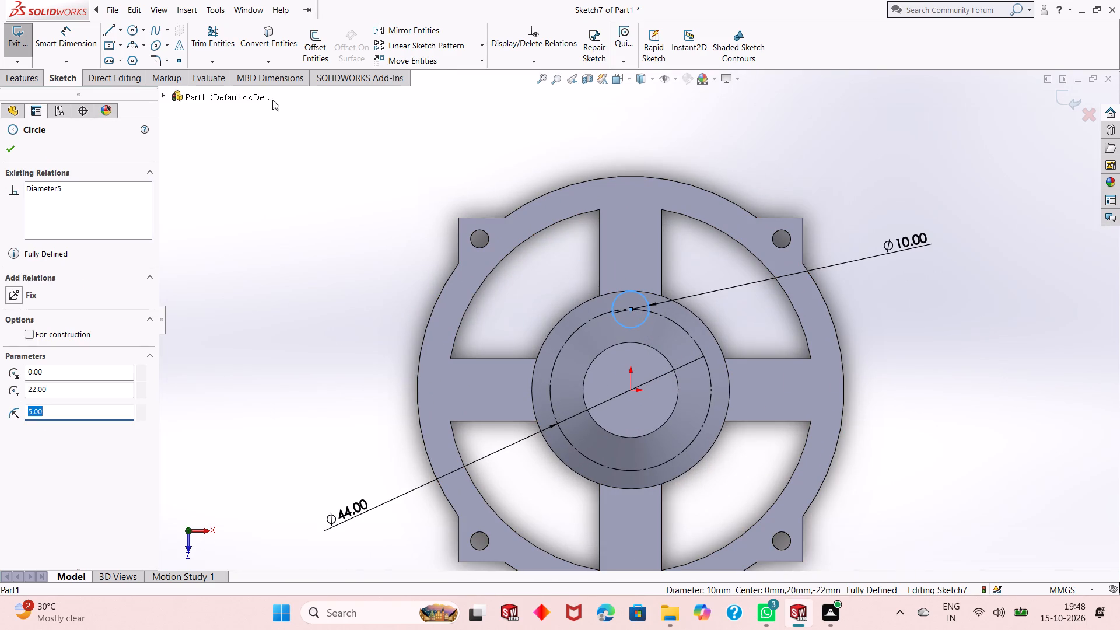
pyautogui.click(481, 47)
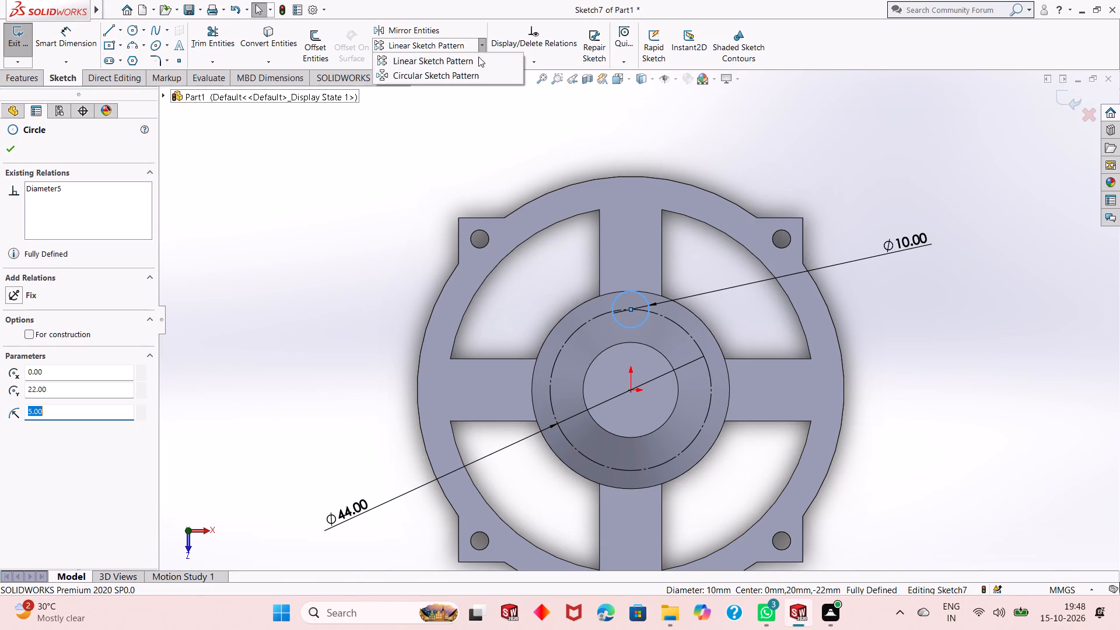
pyautogui.click(471, 76)
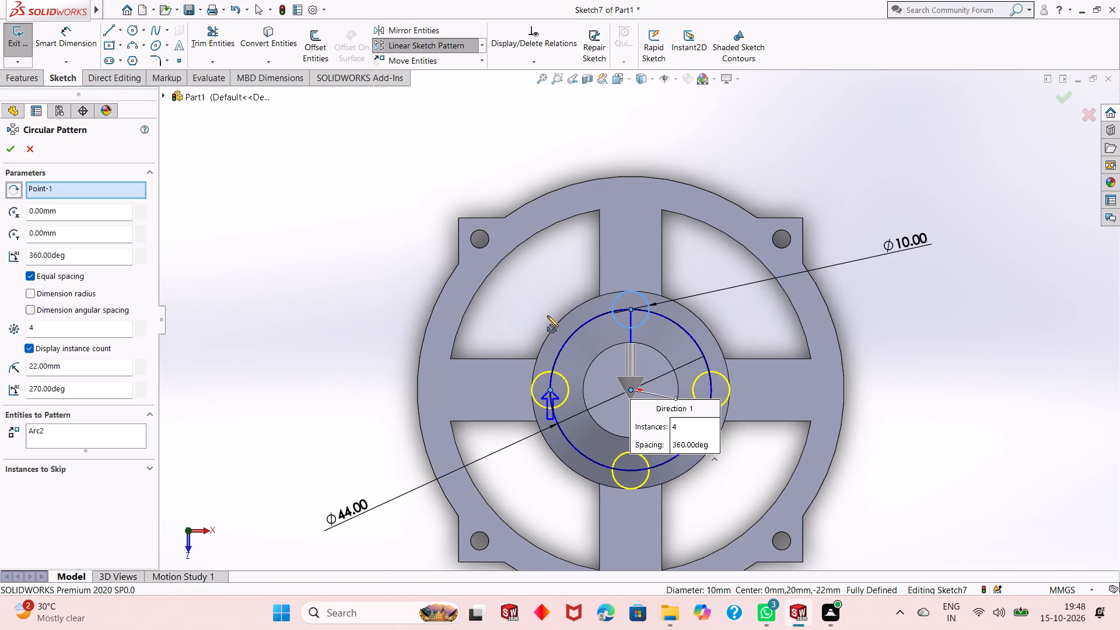
pyautogui.click(2, 151)
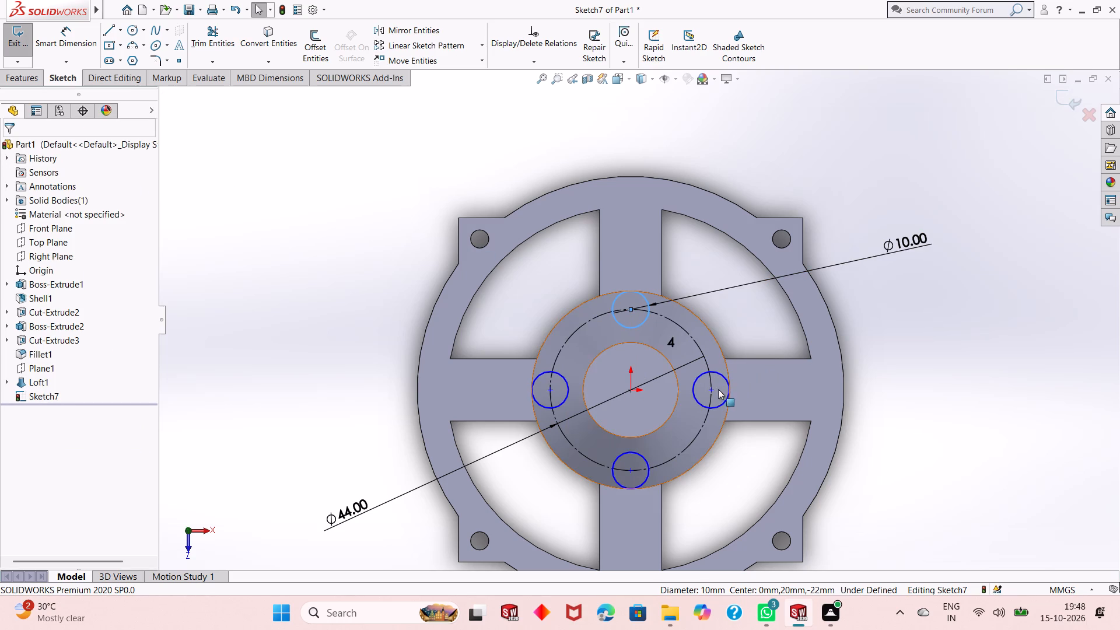
pyautogui.press('Escape')
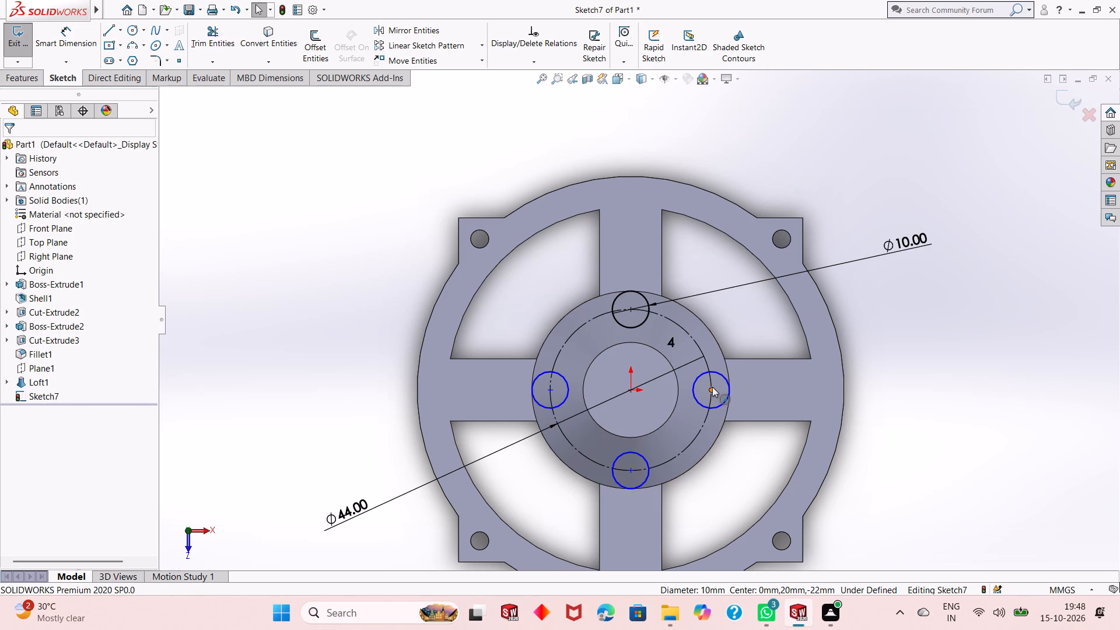
# Add coincident relations placing two patterned circles' centres, on opposite sides of the origin, on the 44 mm construction circle.
pyautogui.click(712, 387)
pyautogui.keyDown('ctrl'); pyautogui.click(706, 364); pyautogui.keyUp('ctrl')
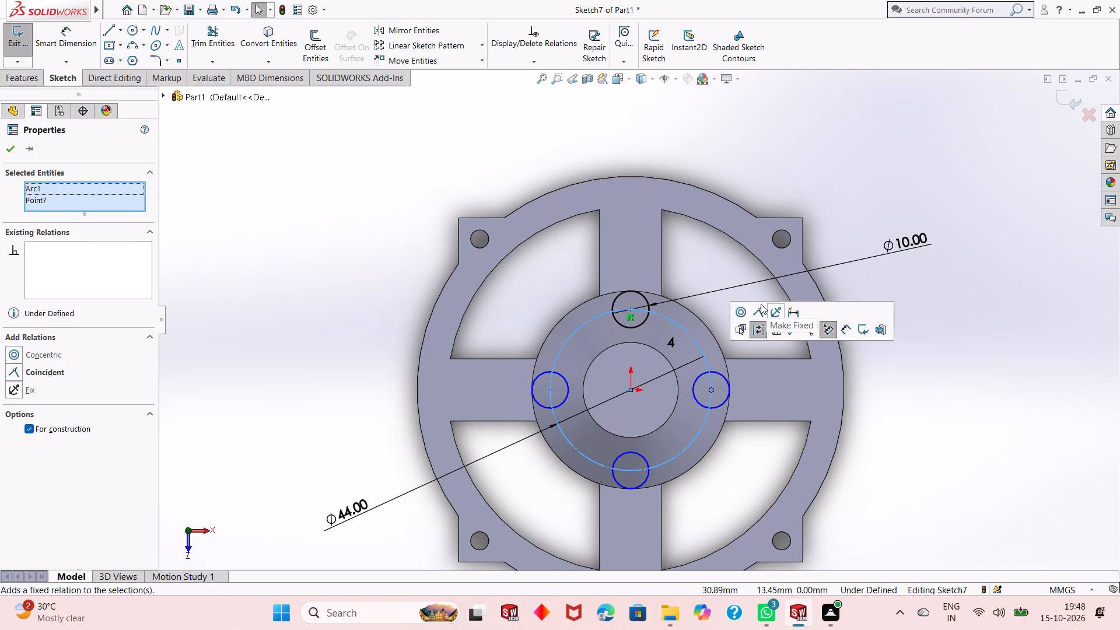
pyautogui.click(759, 310)
pyautogui.press('Escape')
pyautogui.press('Escape')
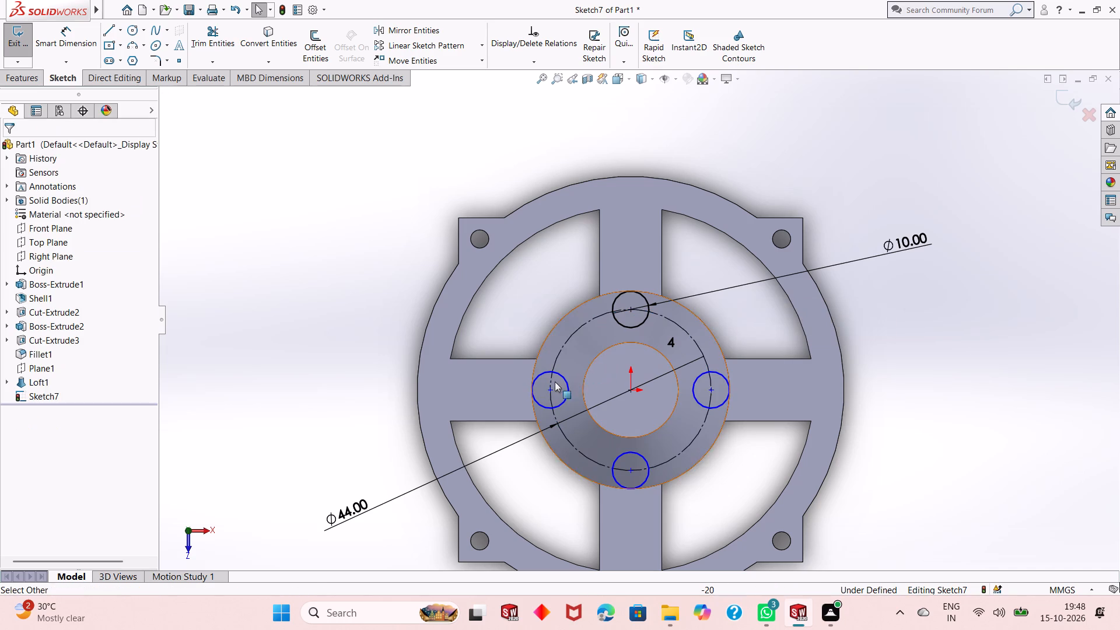
pyautogui.click(551, 389)
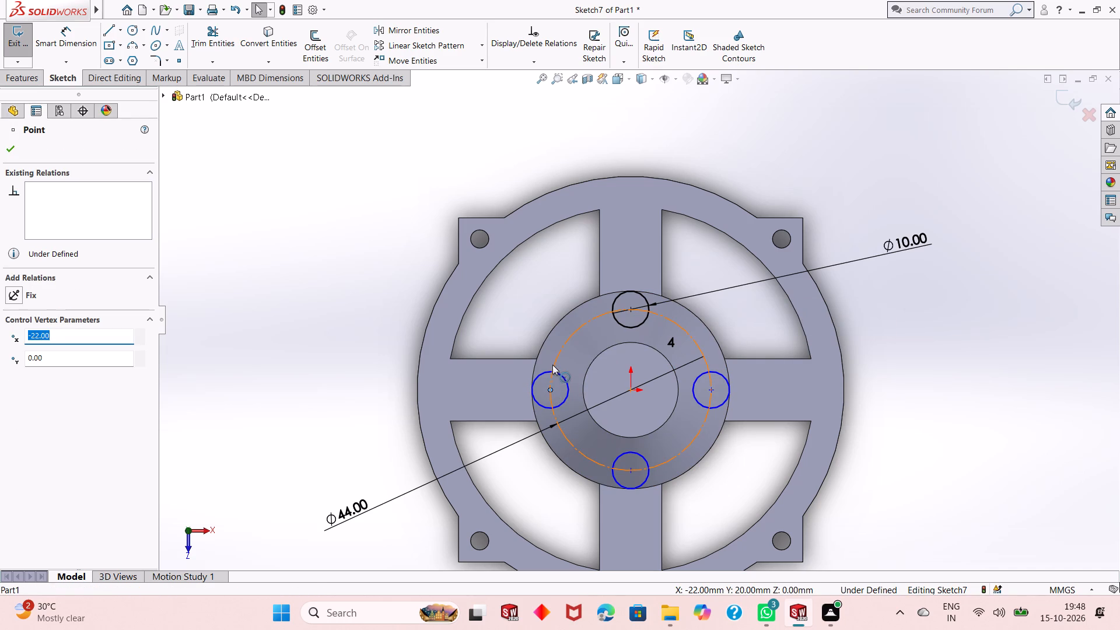
pyautogui.keyDown('ctrl'); pyautogui.click(553, 363); pyautogui.keyUp('ctrl')
pyautogui.click(604, 312)
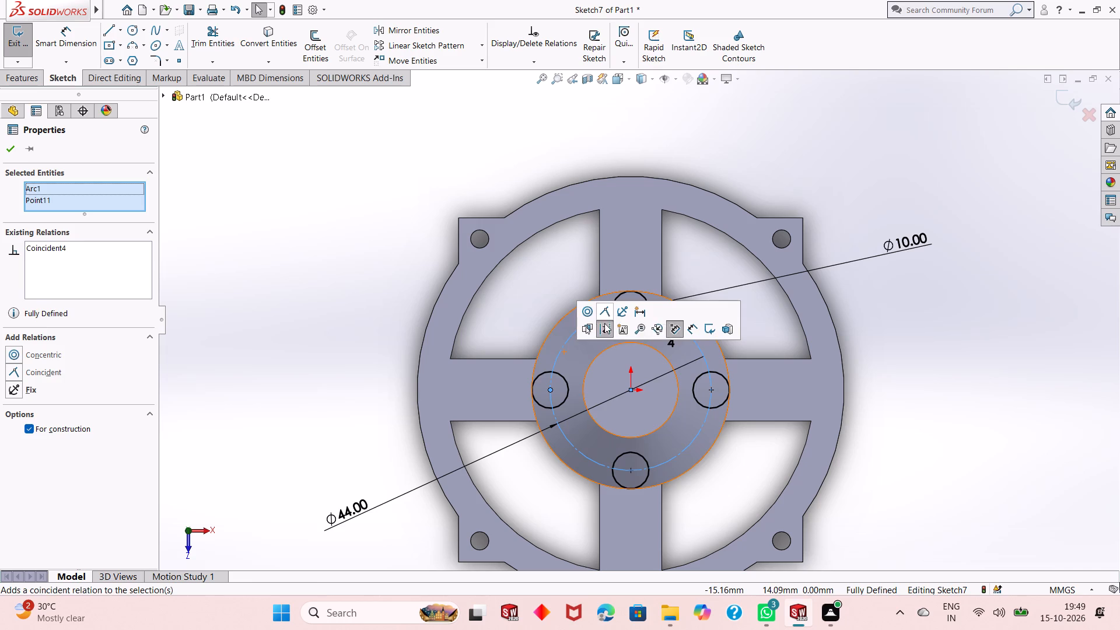
pyautogui.press('Escape')
pyautogui.press('Escape')
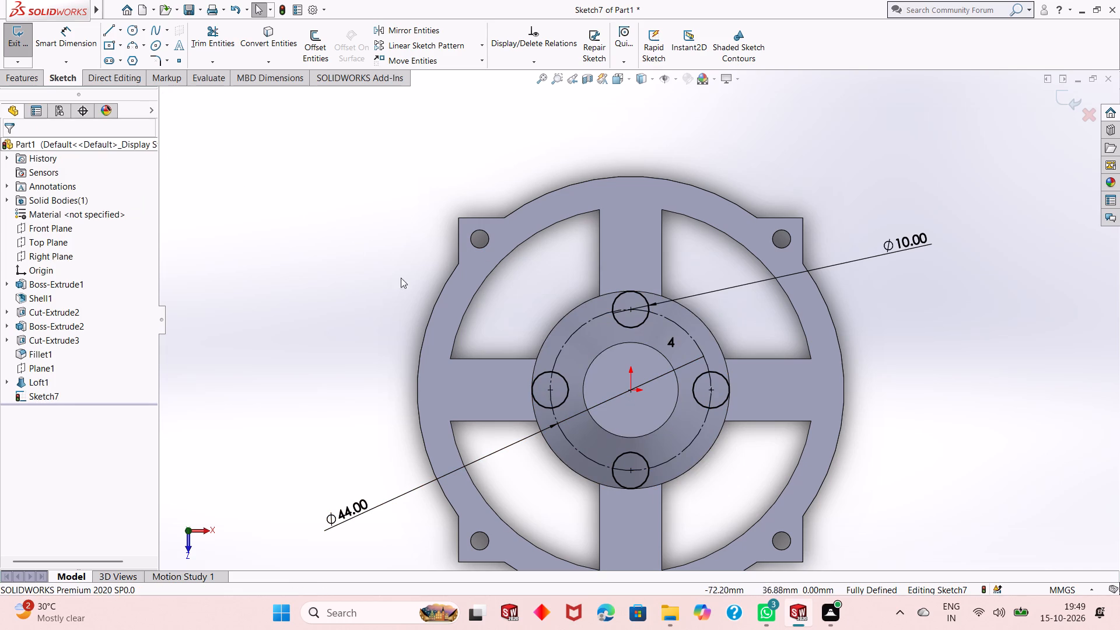
# Cut-extrude the four 10 mm circles into the cone with a blind depth of 20 mm.
pyautogui.moveTo(493, 346); pyautogui.dragTo(533, 178, button='middle')
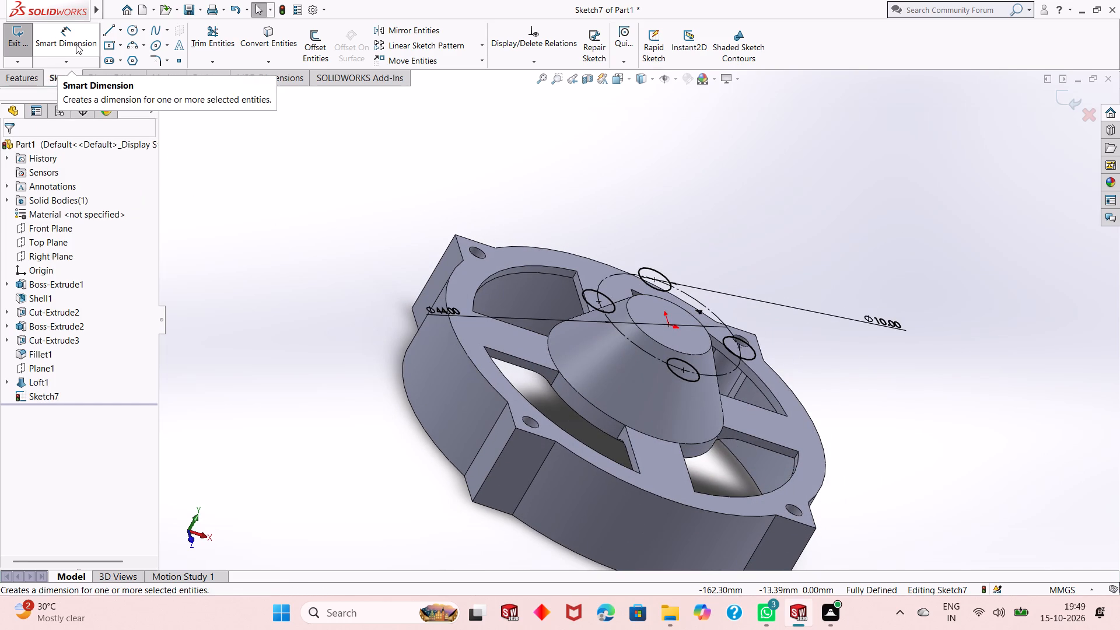
pyautogui.click(22, 83)
pyautogui.click(209, 55)
pyautogui.moveTo(343, 258); pyautogui.dragTo(344, 259, button='middle')
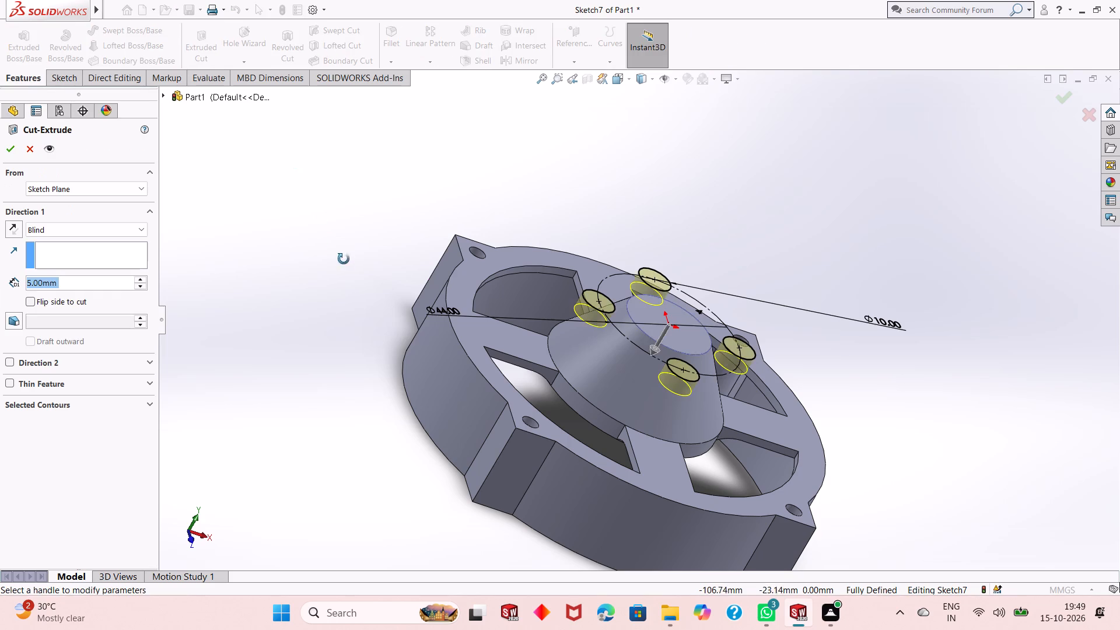
pyautogui.moveTo(344, 259); pyautogui.dragTo(334, 317, button='middle')
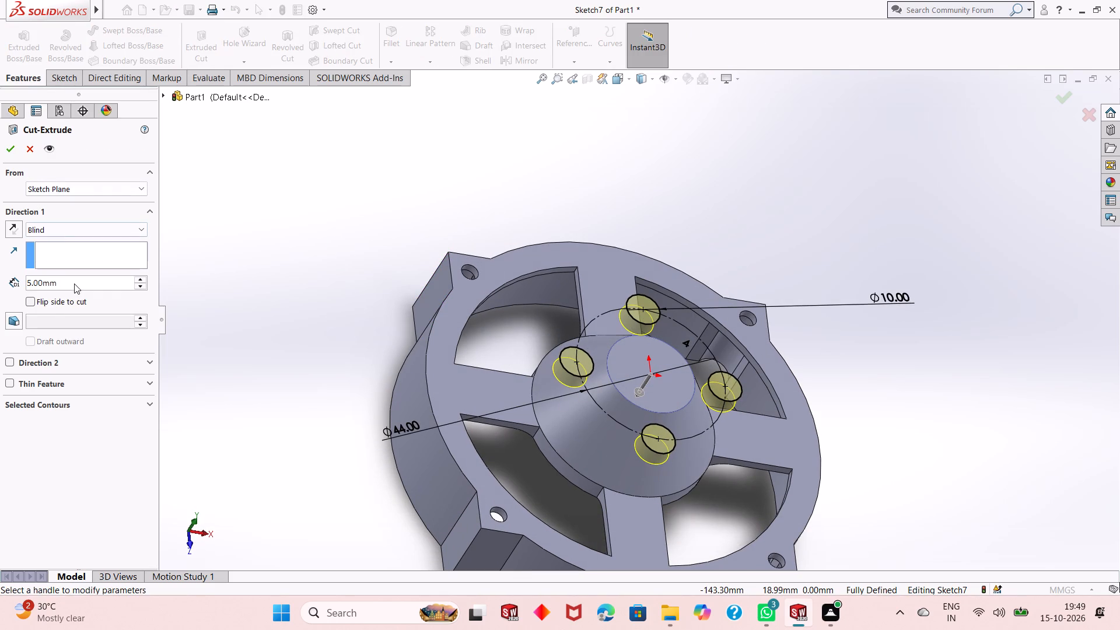
pyautogui.doubleClick(74, 285)
pyautogui.write('20')
pyautogui.press('Return')
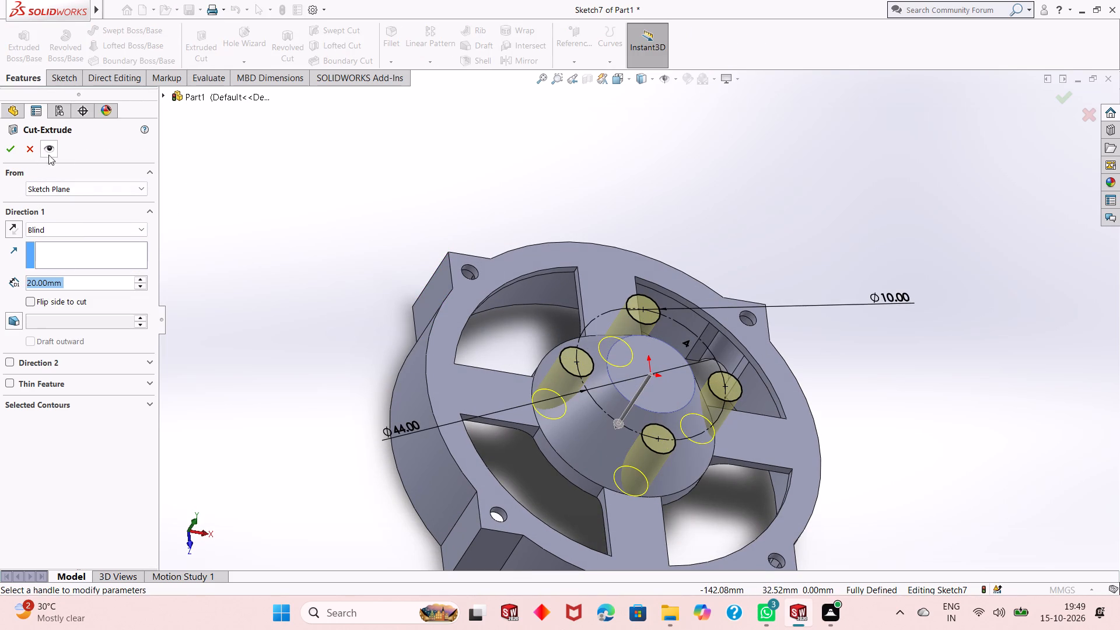
pyautogui.click(9, 150)
pyautogui.click(338, 248)
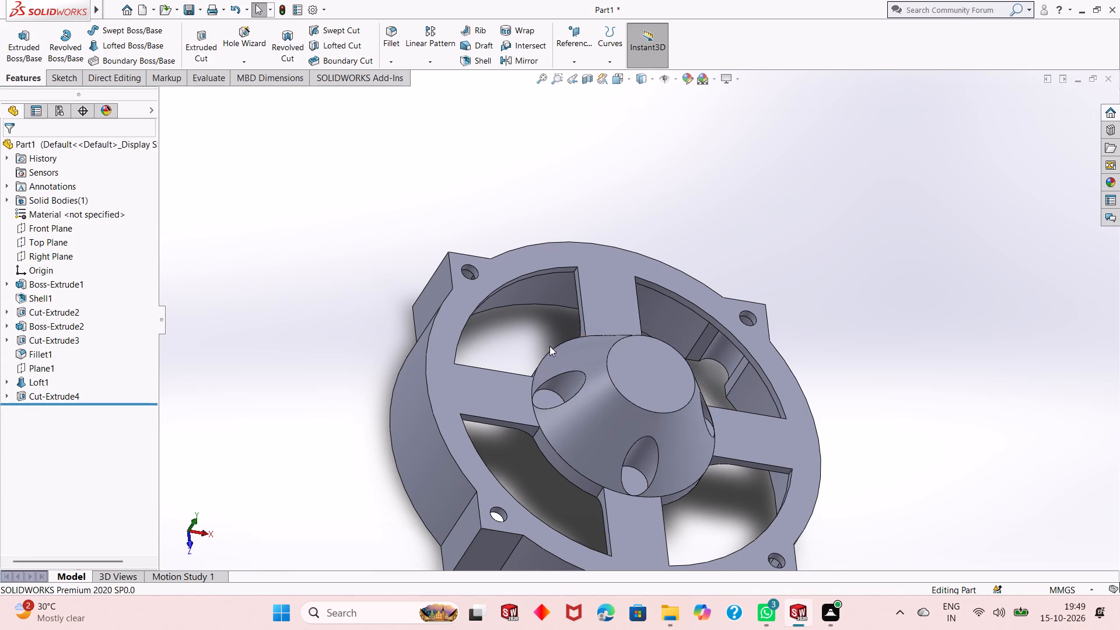
# Start a sketch on the cone's flat top face and draw a circle about 15 mm in diameter centred on the origin.
pyautogui.moveTo(622, 368); pyautogui.dragTo(590, 407, button='middle')
pyautogui.click(652, 377)
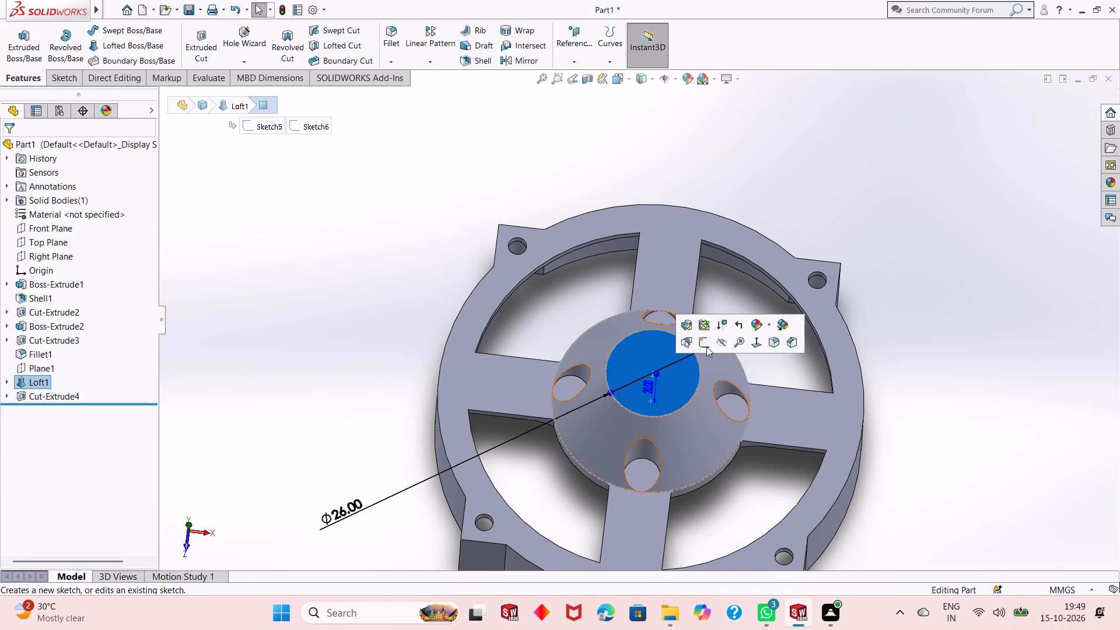
pyautogui.click(708, 342)
pyautogui.hotkey('ctrl', '8')
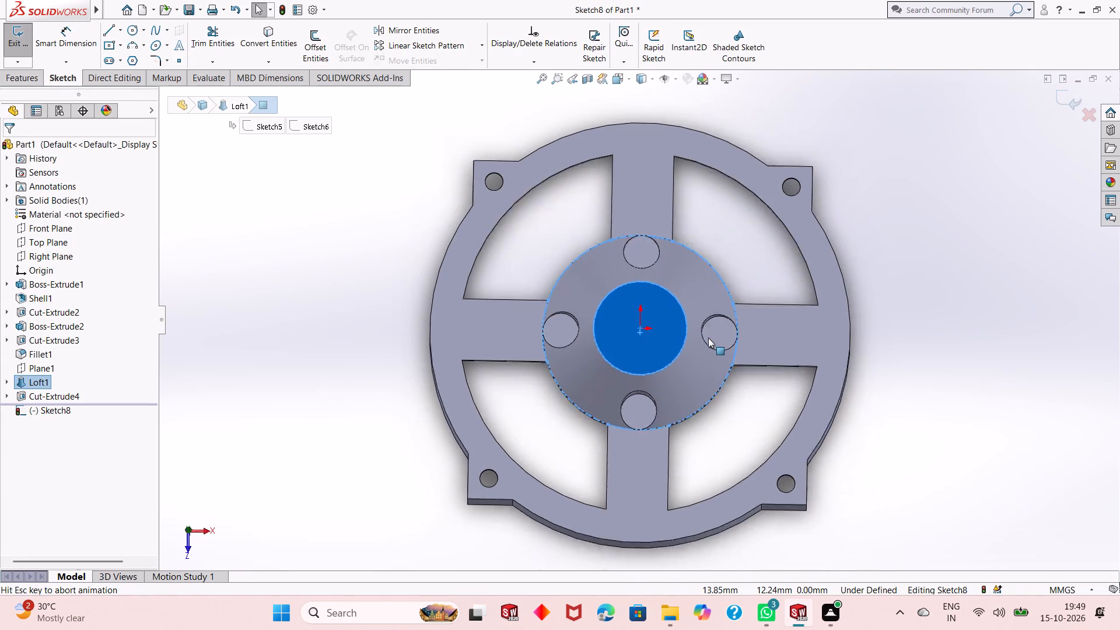
pyautogui.click(366, 204)
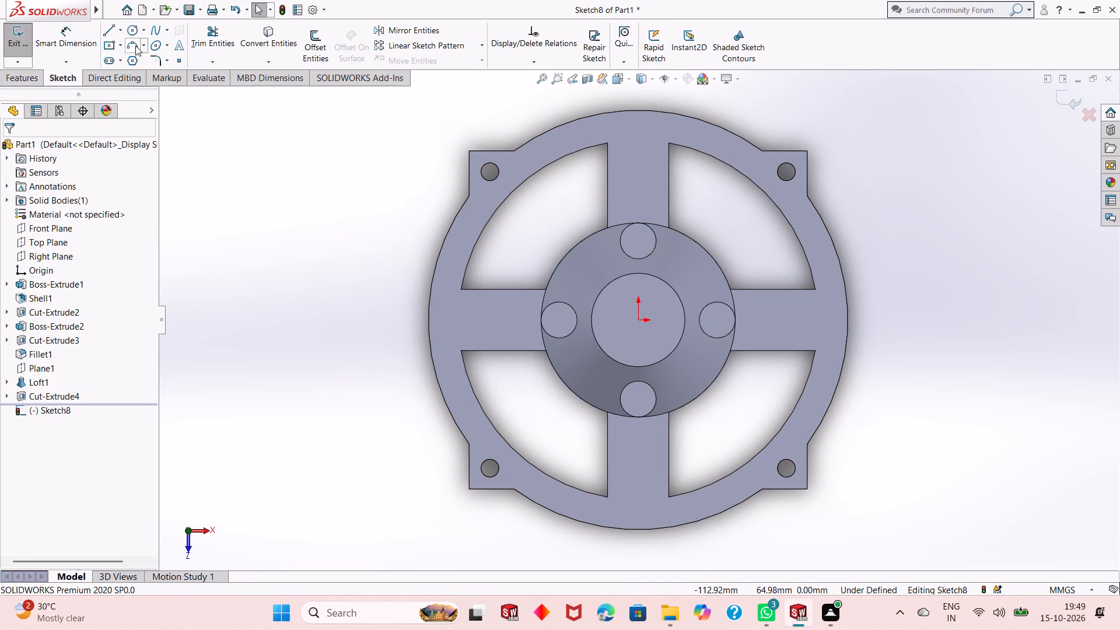
pyautogui.click(133, 26)
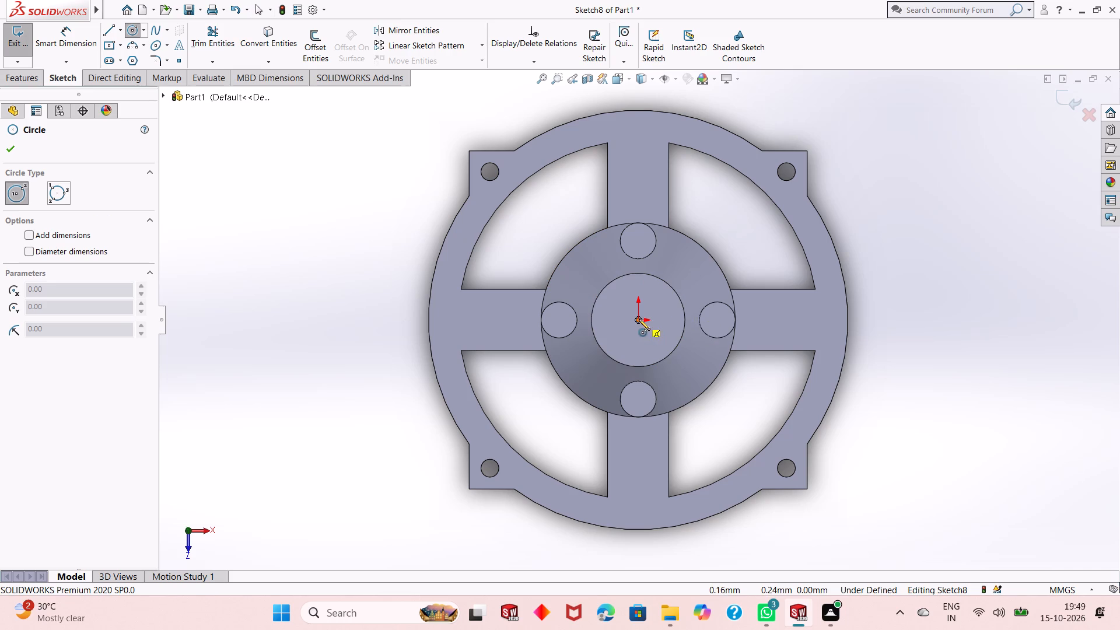
pyautogui.click(639, 319)
pyautogui.click(652, 296)
pyautogui.rightClick(326, 243)
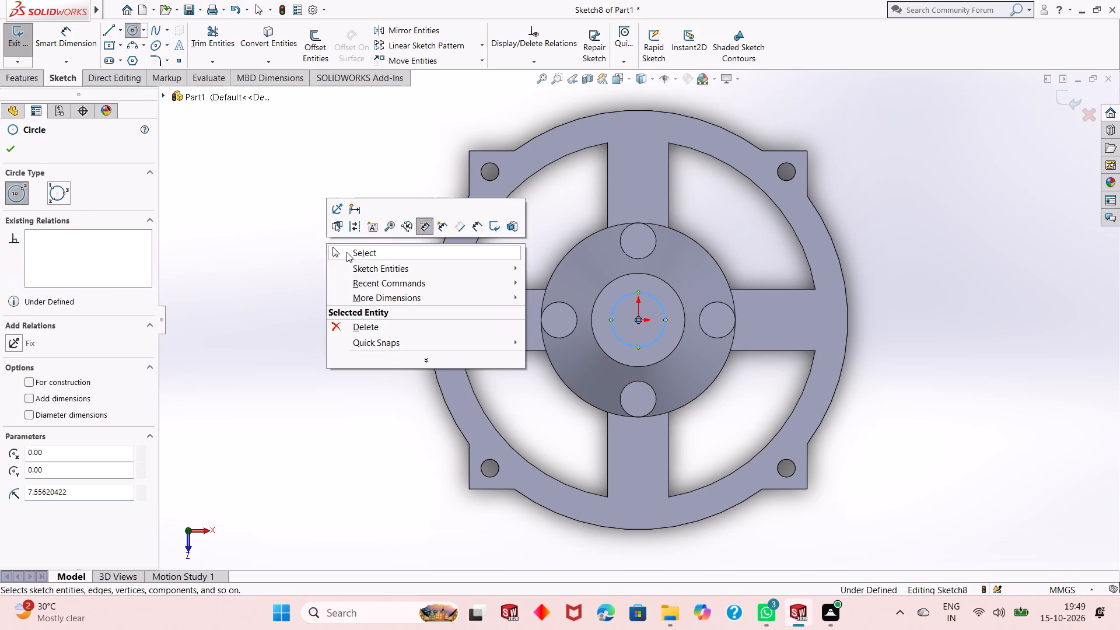
pyautogui.click(347, 253)
# Dimension the central circle to a 10 mm diameter and leave the dimension tool.
pyautogui.click(90, 48)
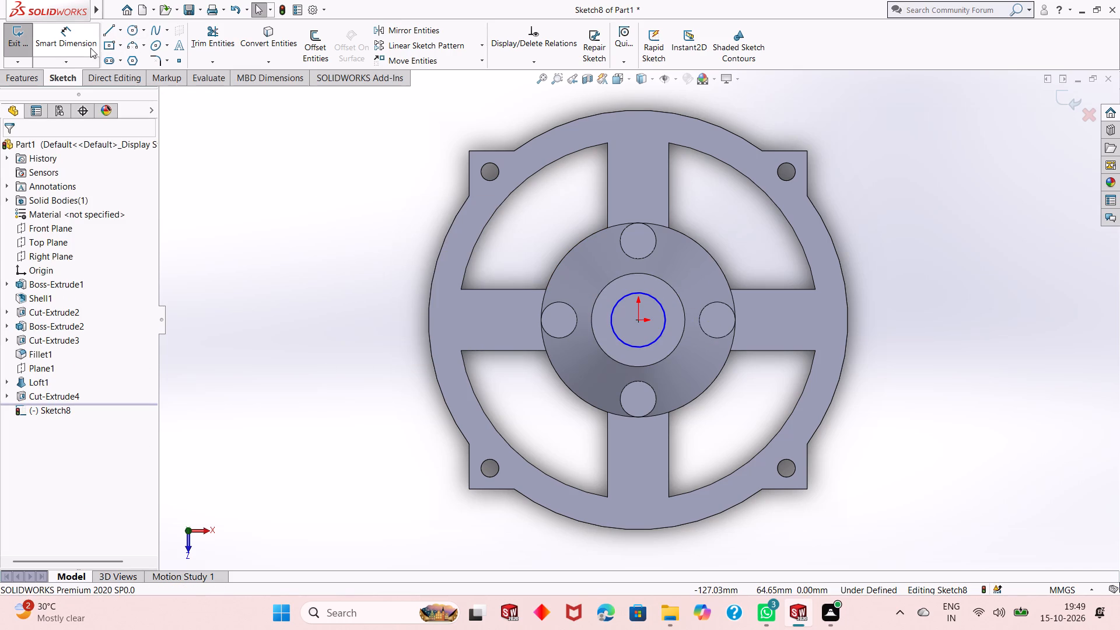
pyautogui.click(620, 337)
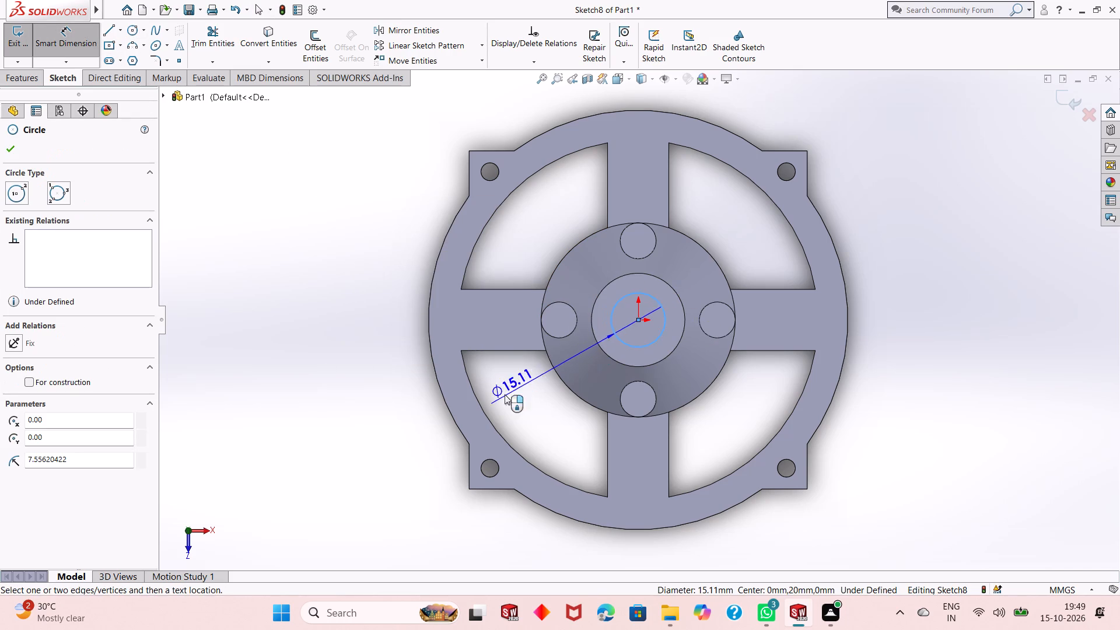
pyautogui.click(426, 422)
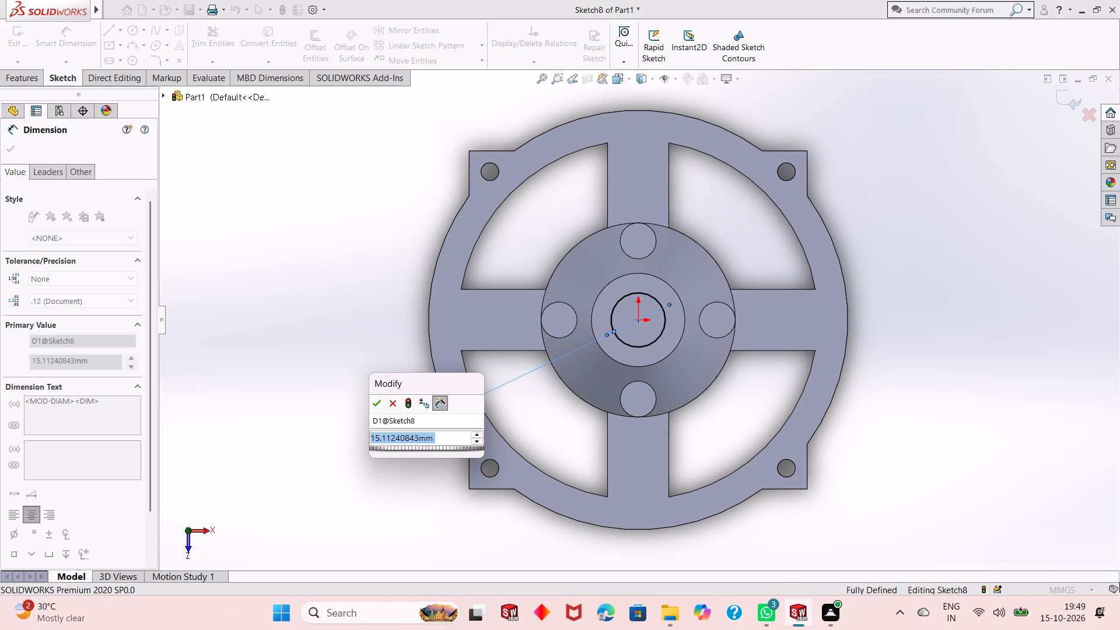
pyautogui.write('10')
pyautogui.press('Return')
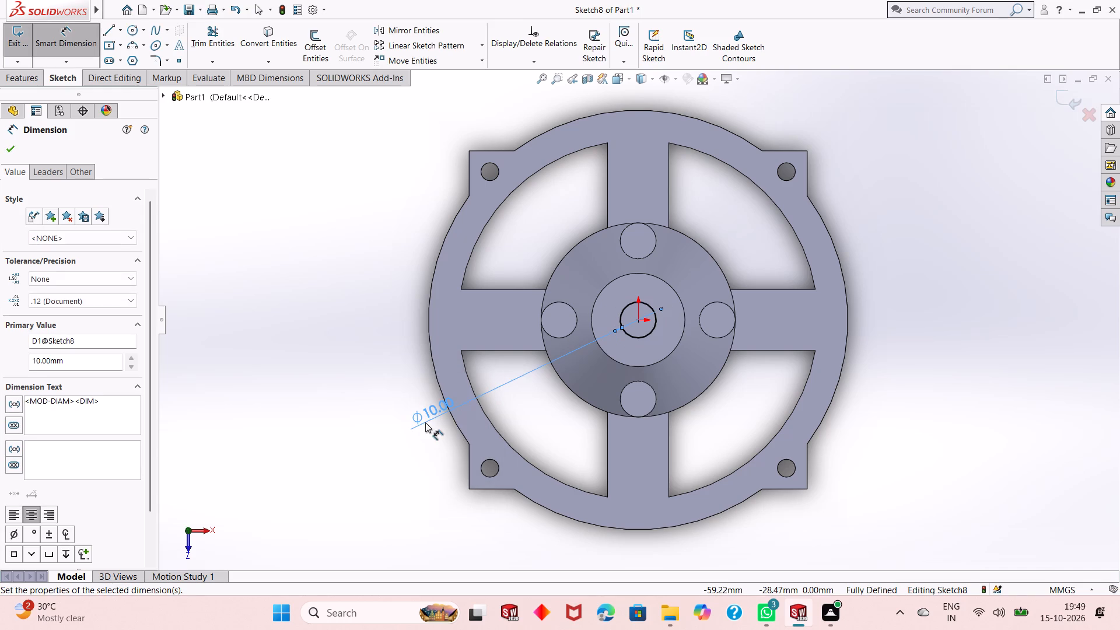
pyautogui.rightClick(339, 293)
pyautogui.click(350, 332)
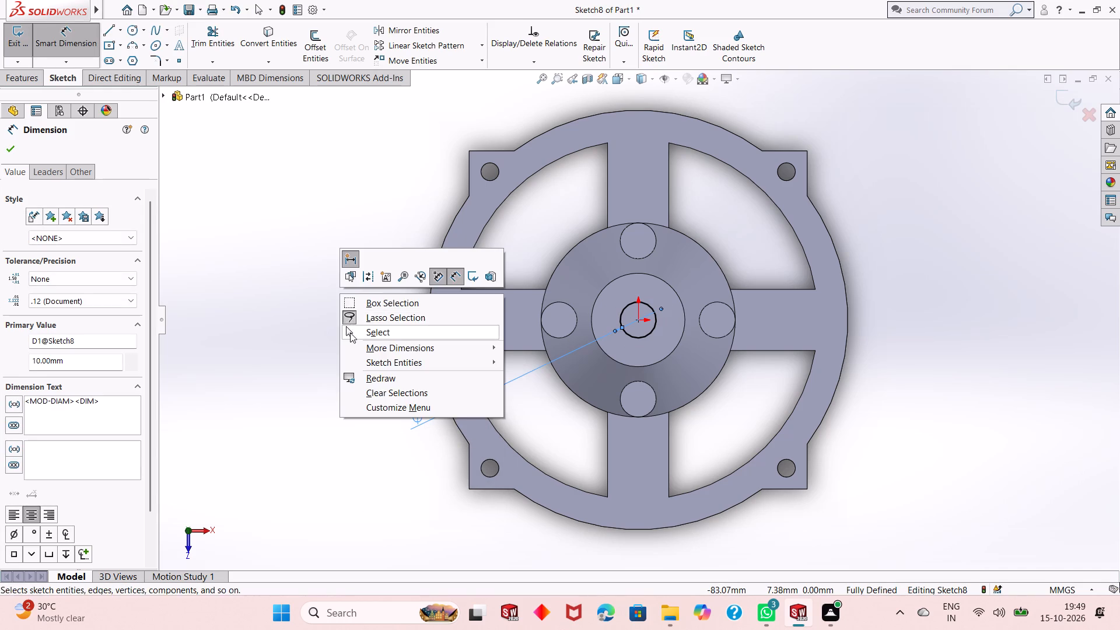
# Cut-extrude the central 10 mm circle Through All to make the hub bore.
pyautogui.click(27, 76)
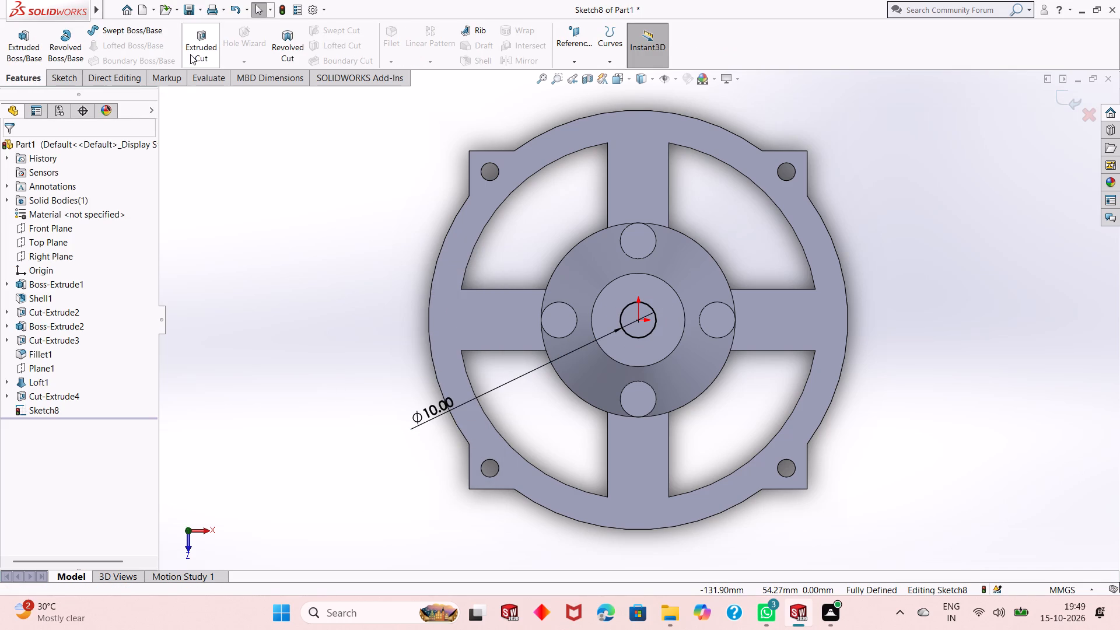
pyautogui.click(190, 54)
pyautogui.moveTo(423, 438); pyautogui.dragTo(524, 118, button='middle')
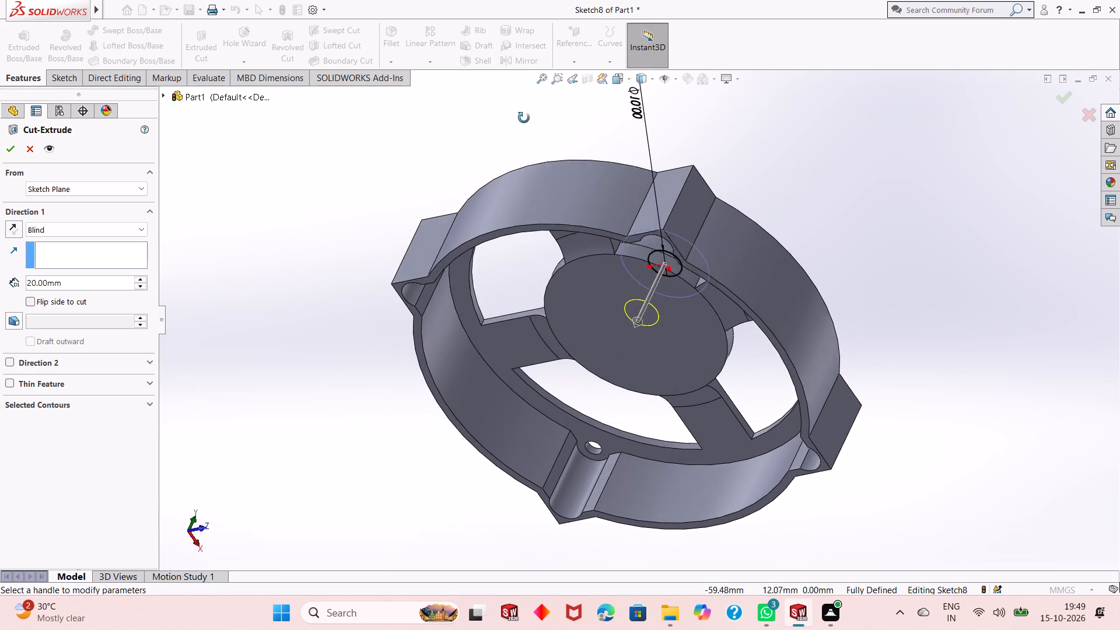
pyautogui.moveTo(524, 118); pyautogui.dragTo(526, 111, button='middle')
pyautogui.click(41, 229)
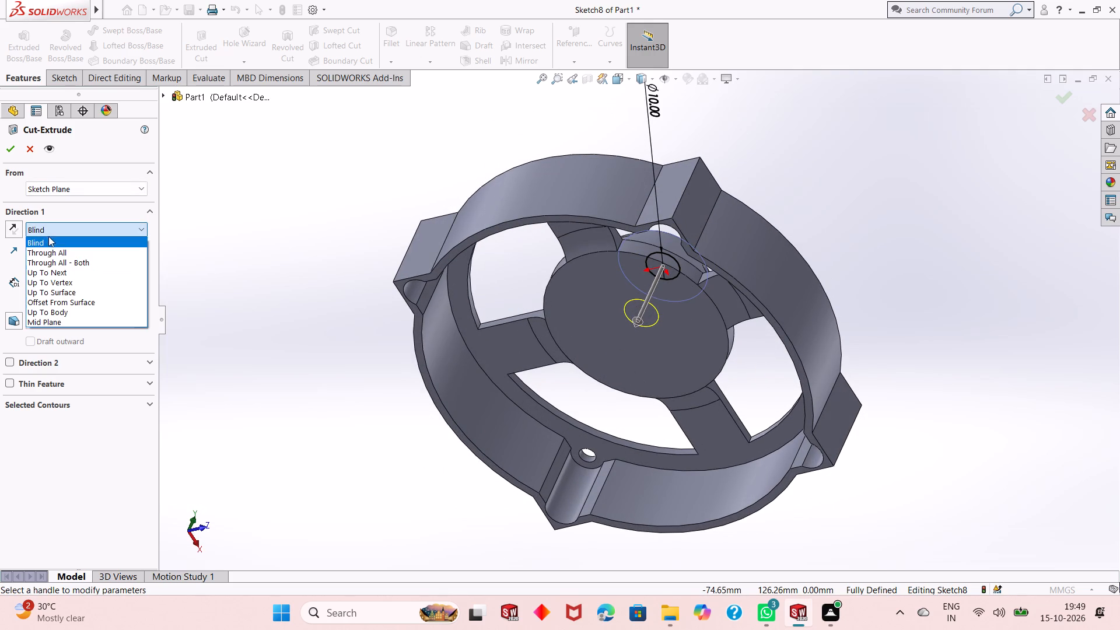
pyautogui.click(58, 251)
pyautogui.click(6, 153)
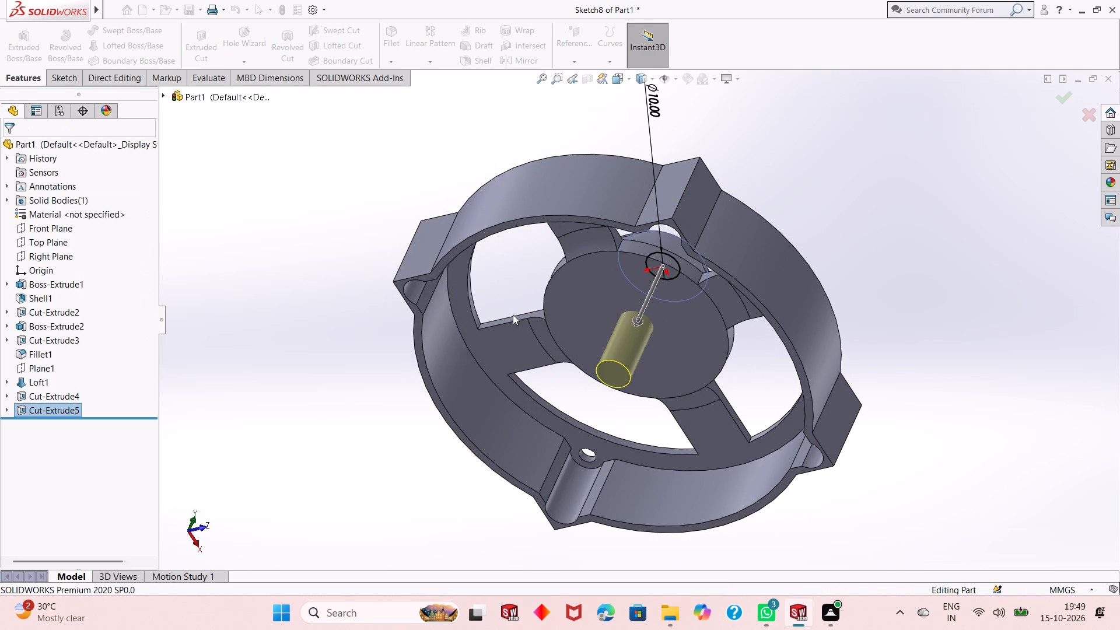
# Start a sketch on the flat floor of one of the cone's 10 mm pockets, viewed square on.
pyautogui.moveTo(719, 215); pyautogui.dragTo(549, 463, button='middle')
pyautogui.scroll(1, 548, 463)
pyautogui.click(365, 409)
pyautogui.moveTo(586, 401); pyautogui.dragTo(617, 376, button='middle')
pyautogui.click(593, 360)
pyautogui.click(643, 326)
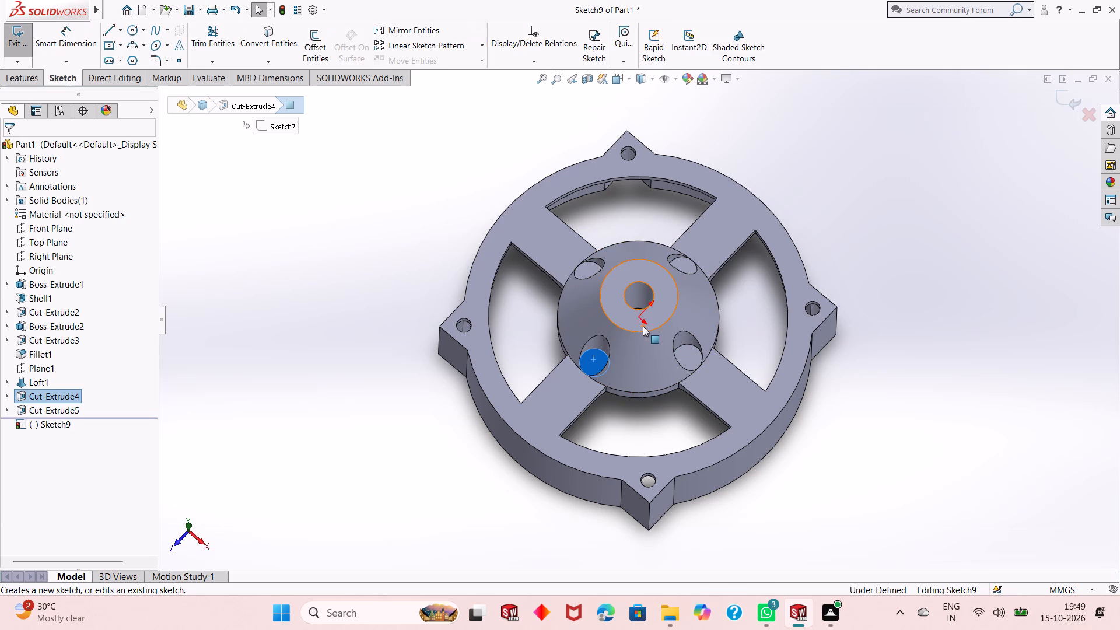
pyautogui.hotkey('ctrl', '8')
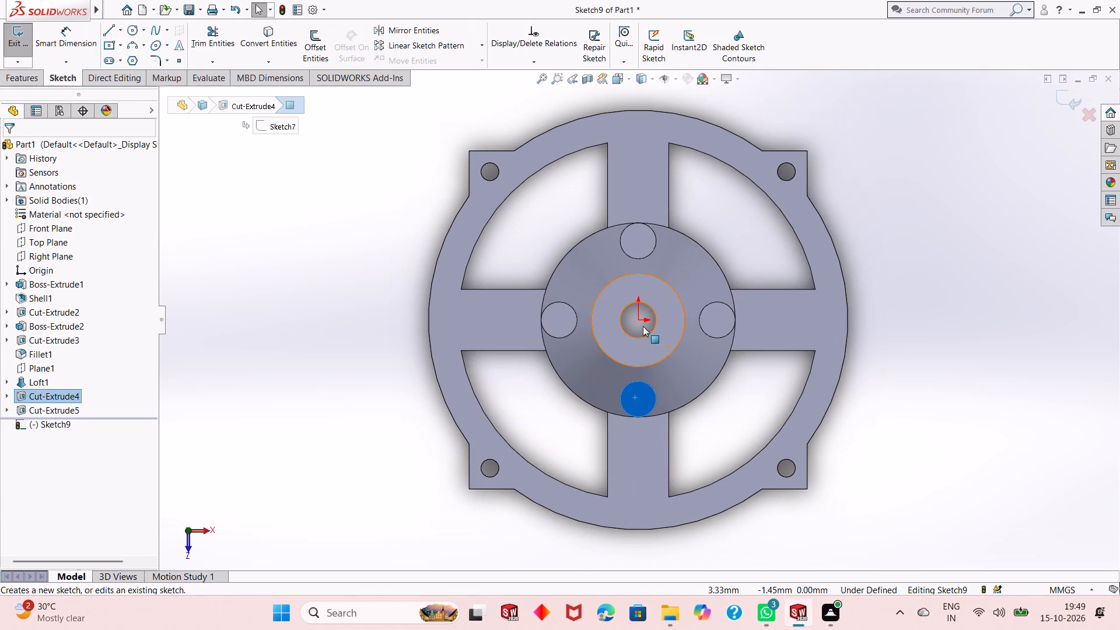
pyautogui.click(285, 311)
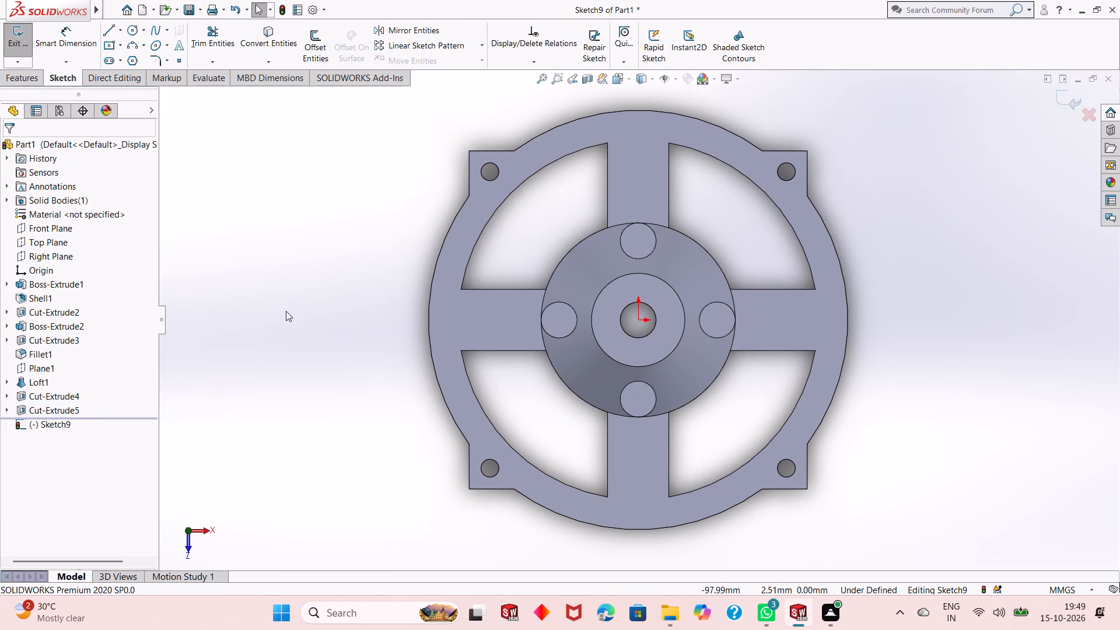
# Draw four circles, about 6 to 7 mm in diameter, each centred on one of the cone's pocket floors.
pyautogui.click(134, 28)
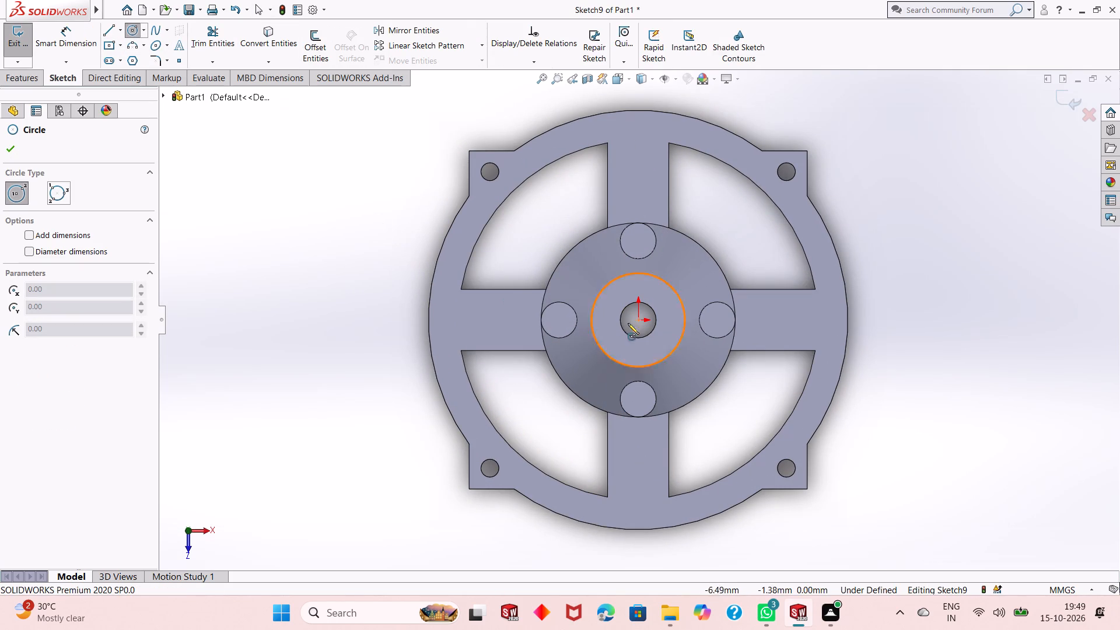
pyautogui.click(639, 240)
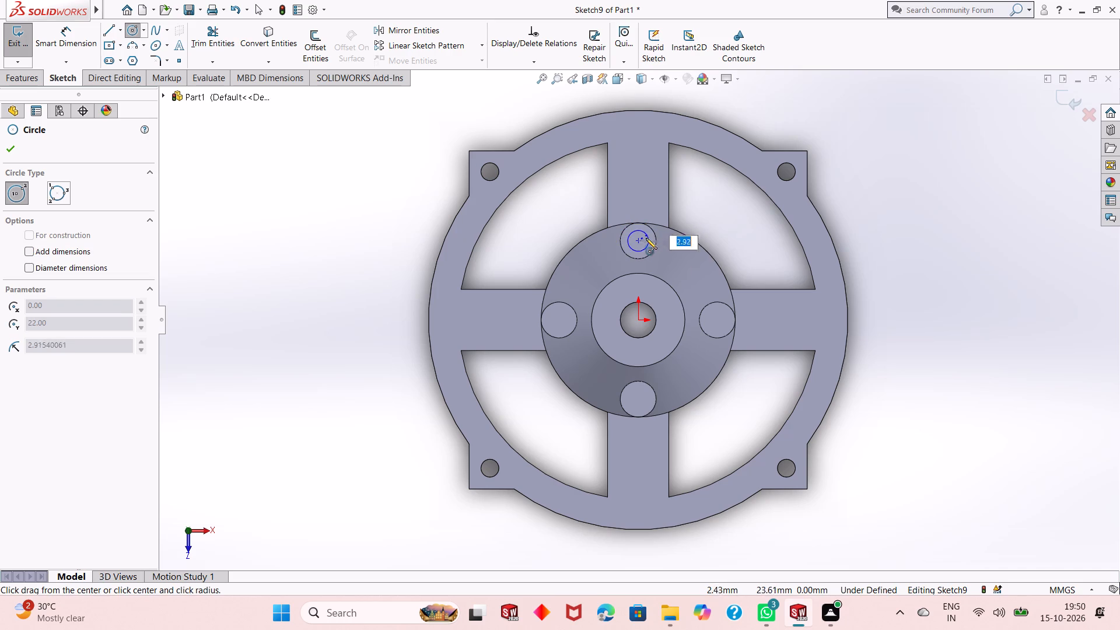
pyautogui.click(649, 239)
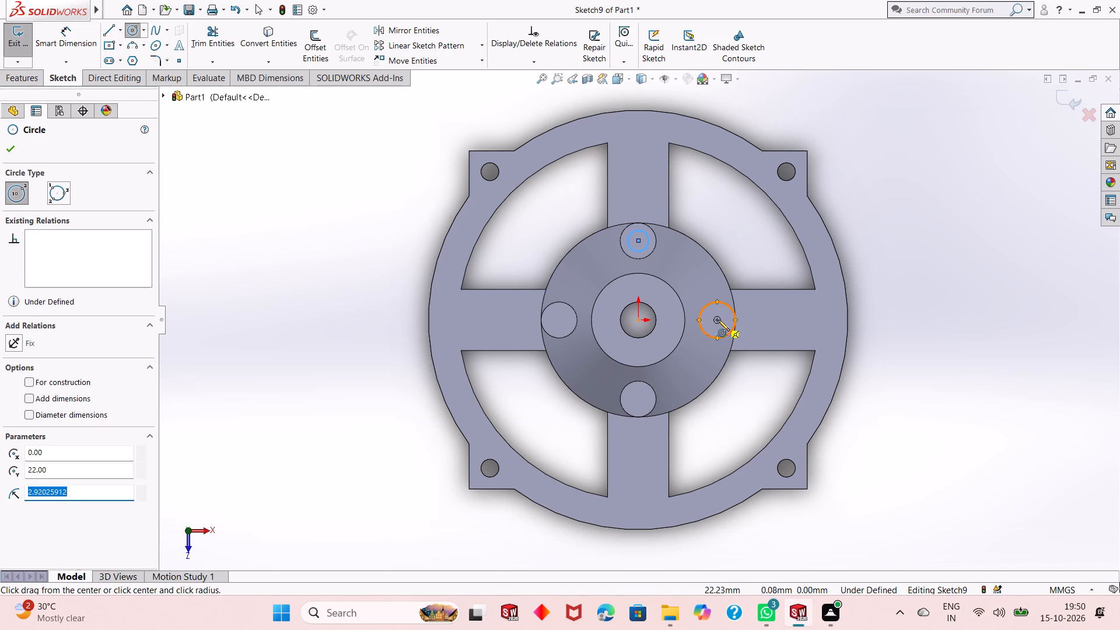
pyautogui.click(718, 320)
pyautogui.click(724, 310)
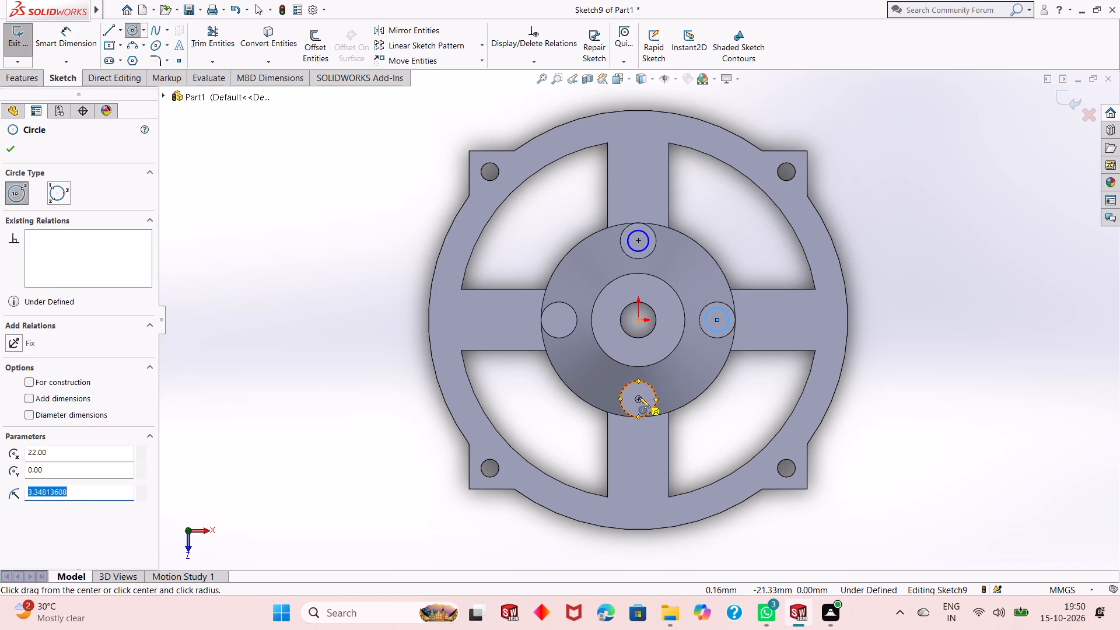
pyautogui.click(639, 399)
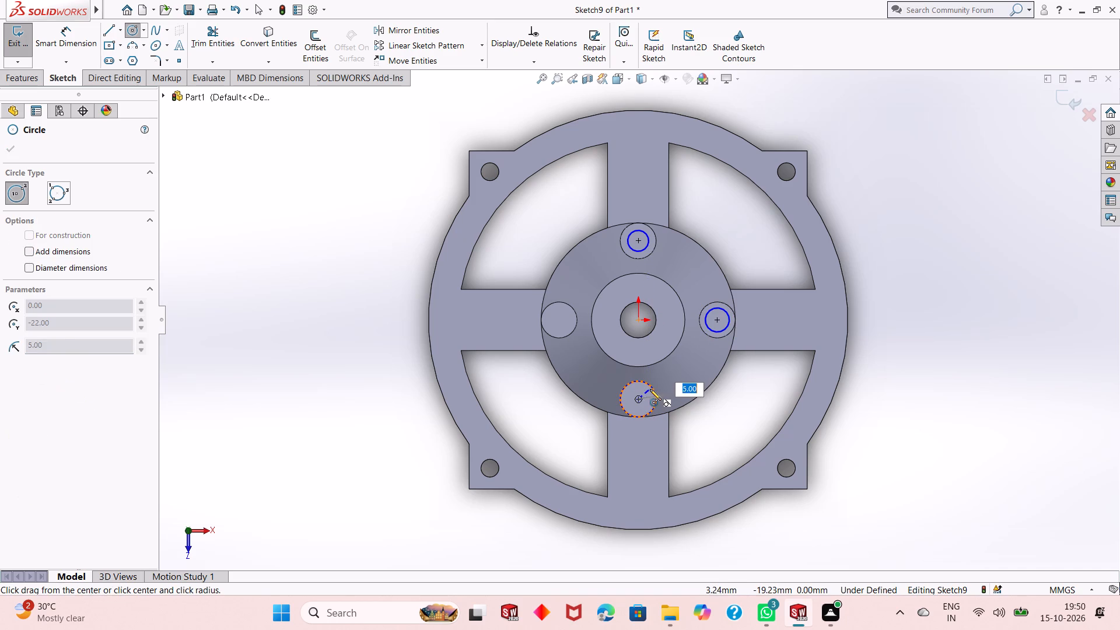
pyautogui.click(648, 393)
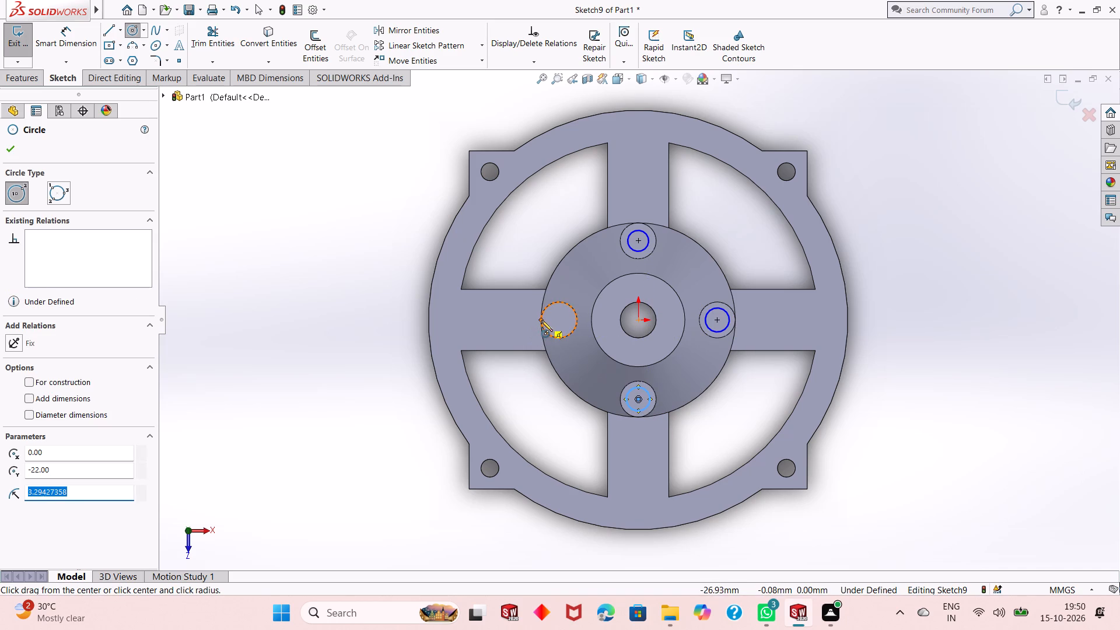
pyautogui.click(559, 320)
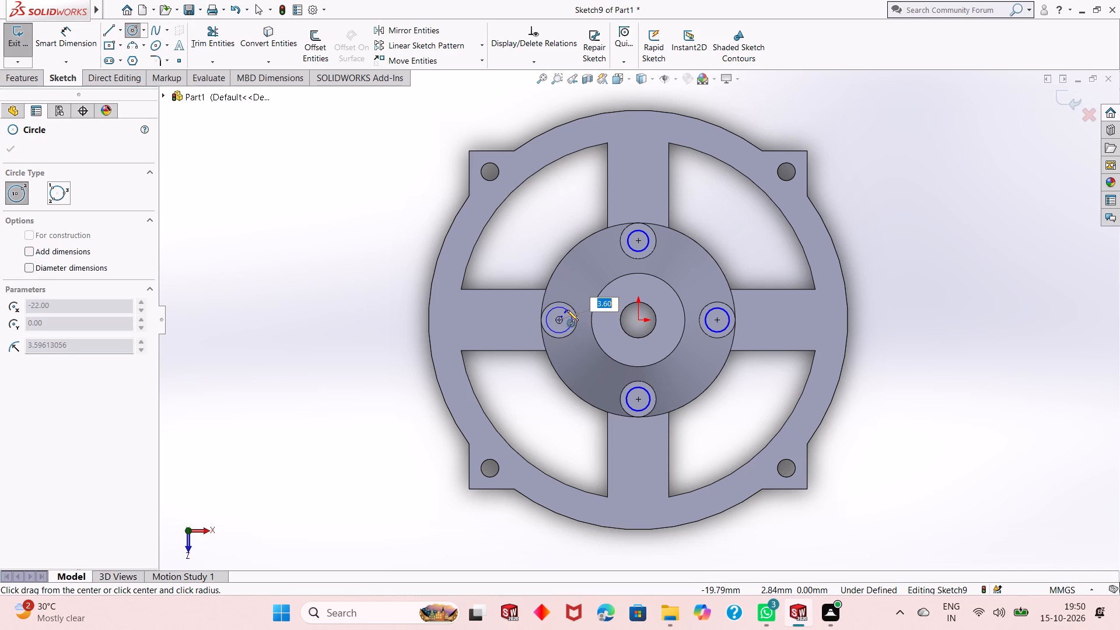
pyautogui.click(567, 310)
pyautogui.rightClick(357, 174)
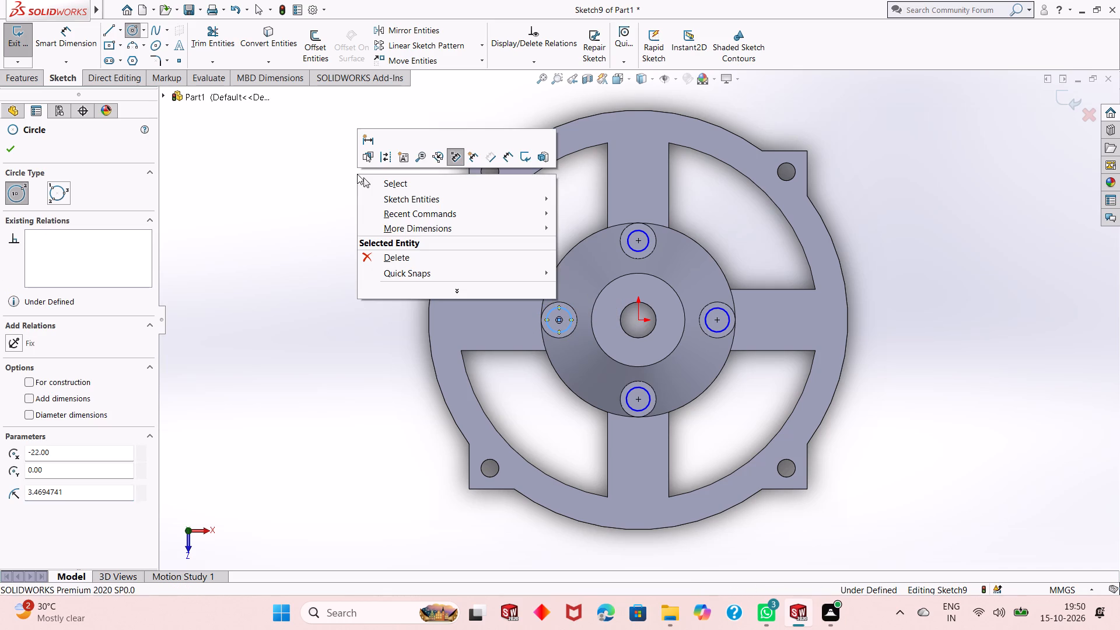
pyautogui.click(366, 185)
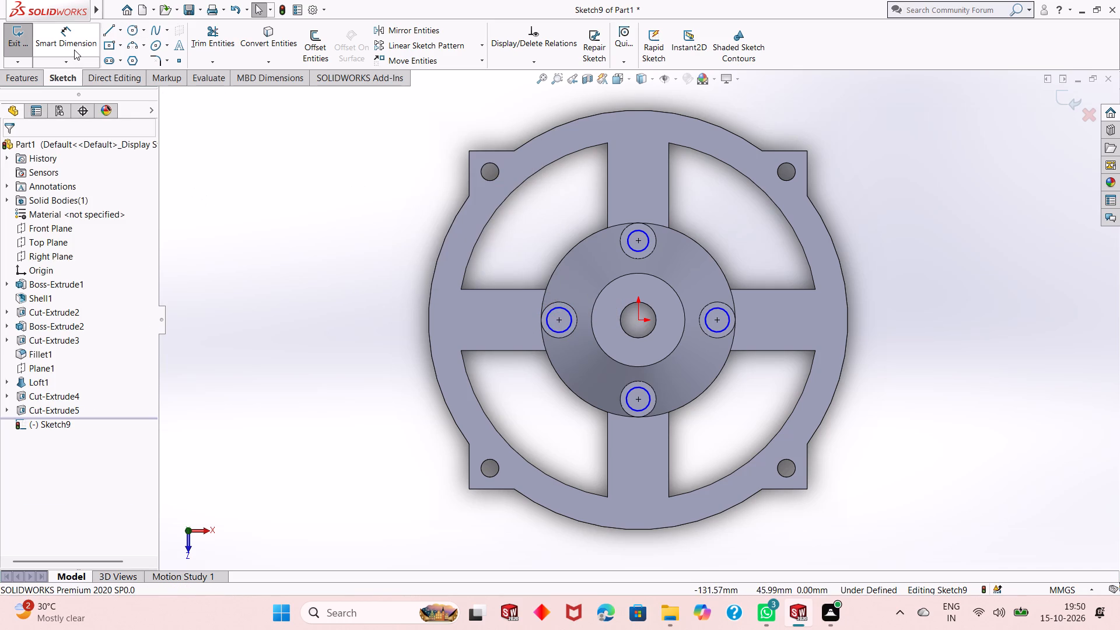
# Dimension one of the pocket-floor circles to a 5 mm diameter and leave the dimension tool.
pyautogui.click(74, 49)
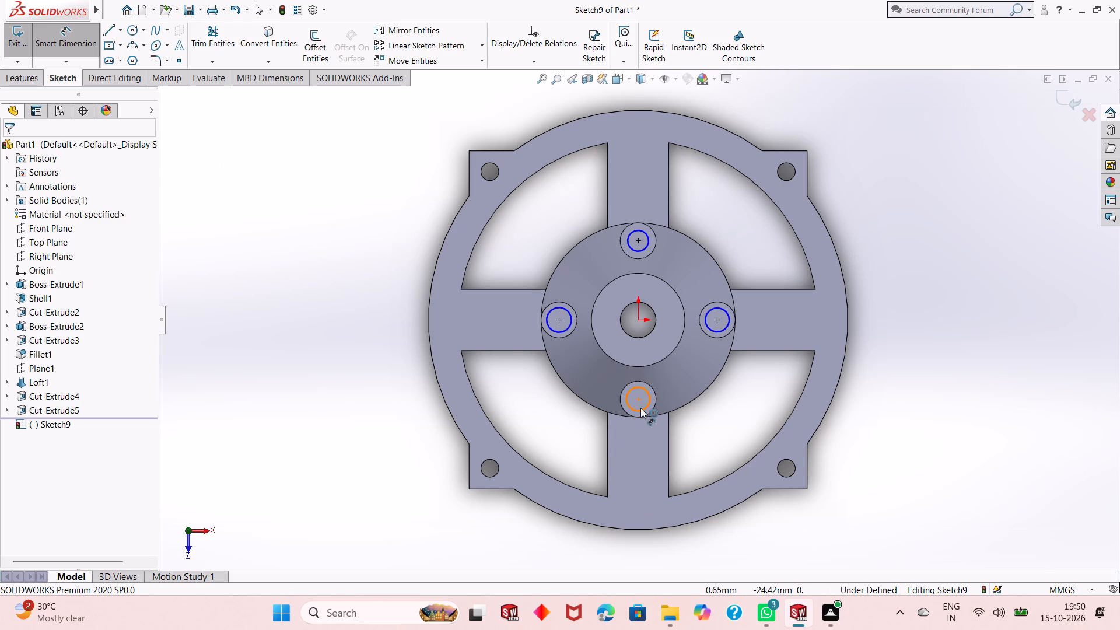
pyautogui.click(640, 408)
pyautogui.click(533, 562)
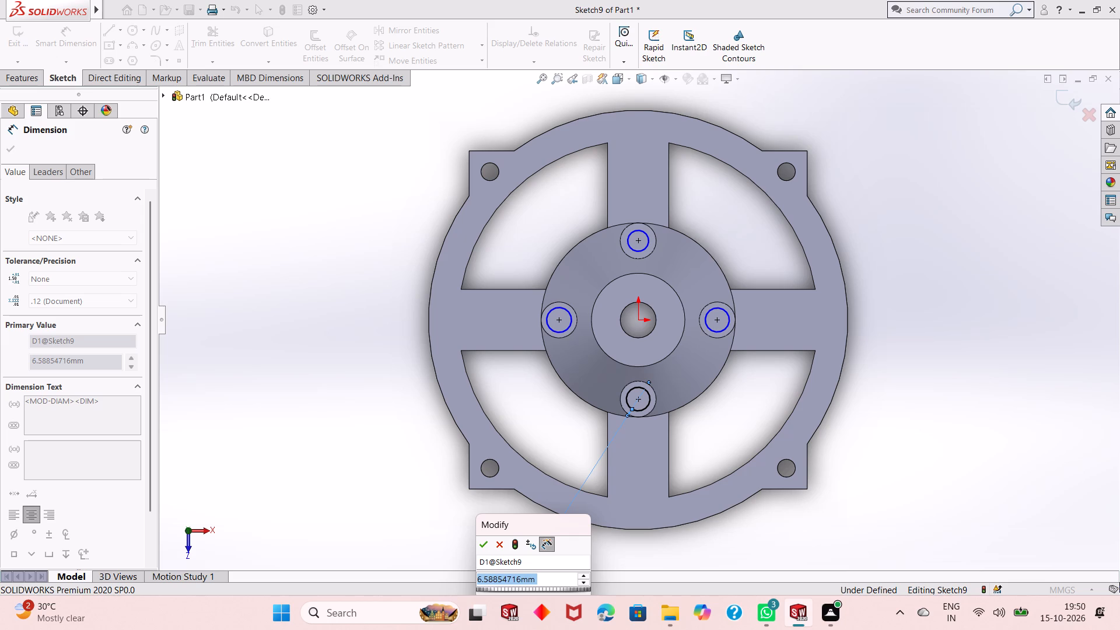
pyautogui.press('5')
pyautogui.press('Return')
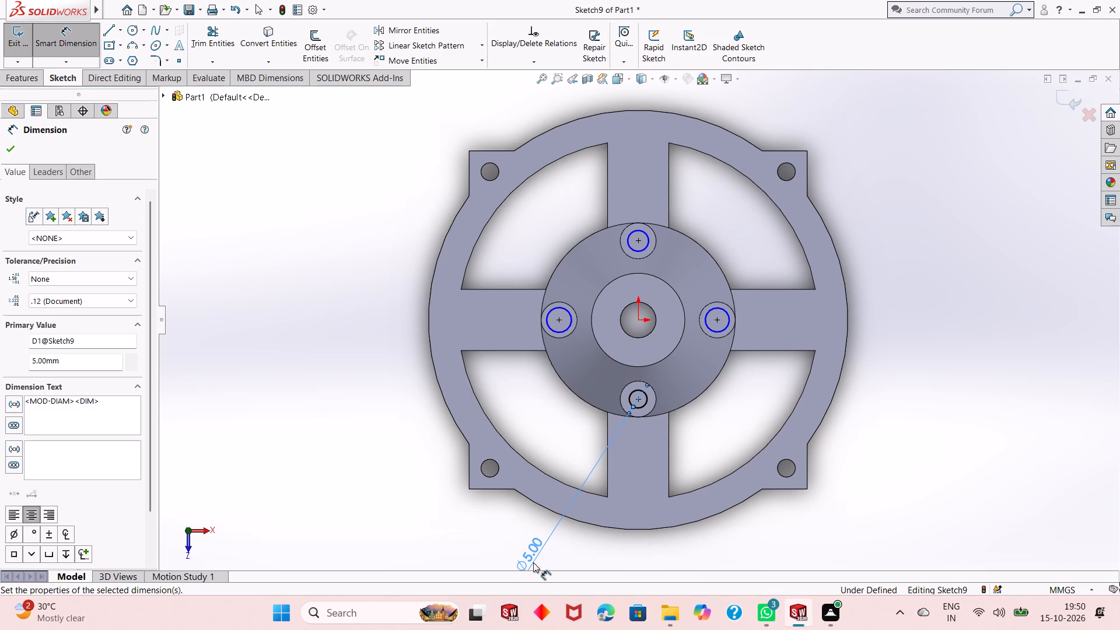
pyautogui.rightClick(309, 183)
pyautogui.click(342, 229)
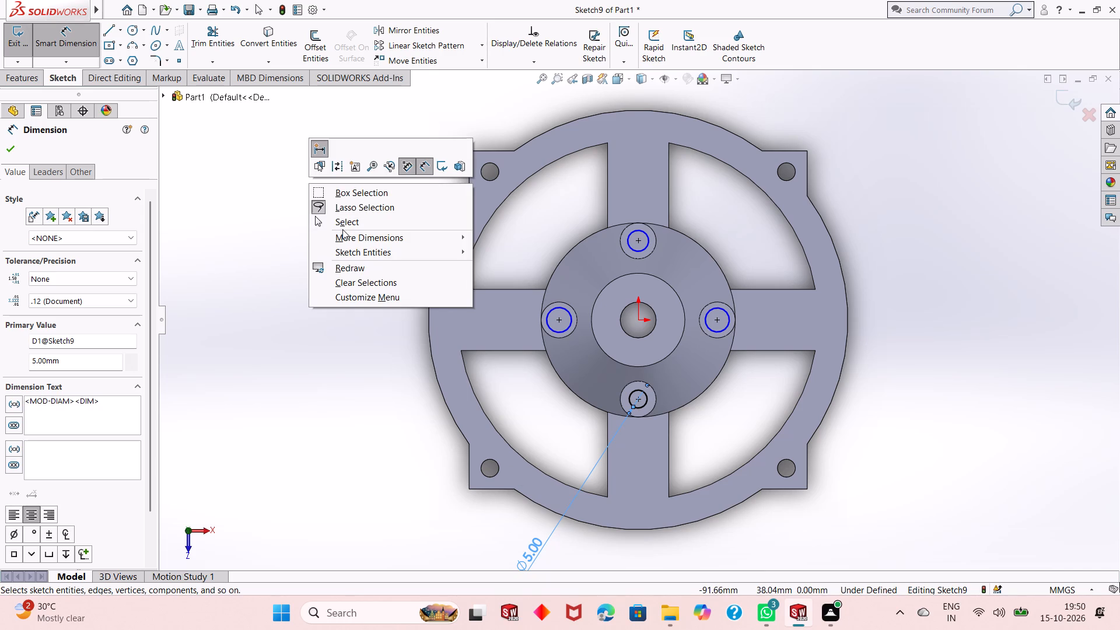
pyautogui.click(342, 219)
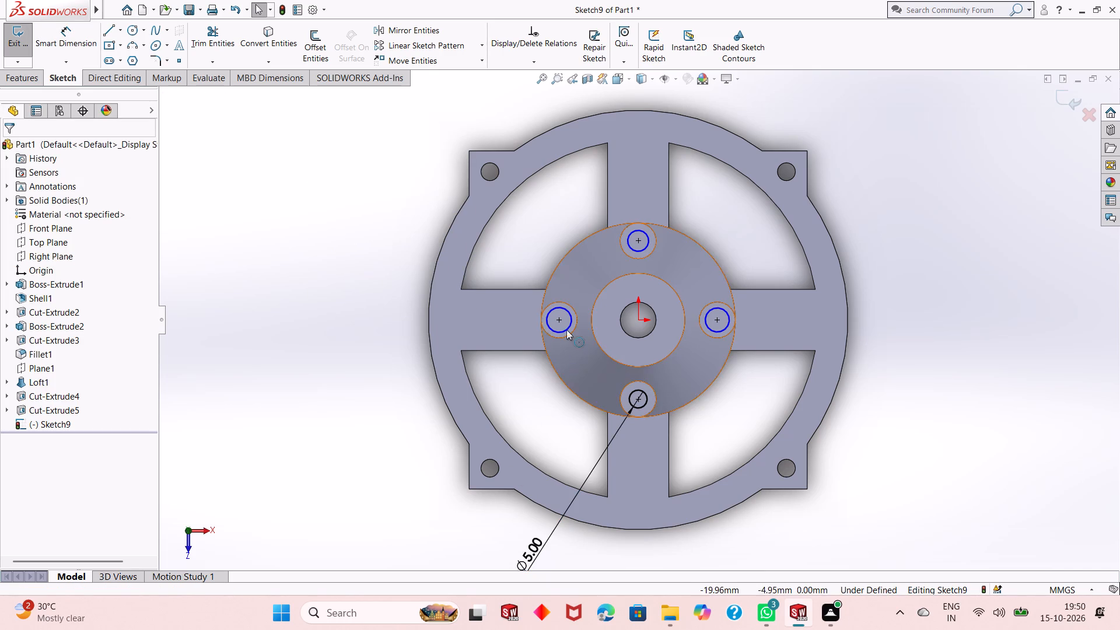
# Apply an Equal relation to all four pocket-floor circles.
pyautogui.click(566, 328)
pyautogui.keyDown('ctrl'); pyautogui.click(631, 390); pyautogui.keyUp('ctrl')
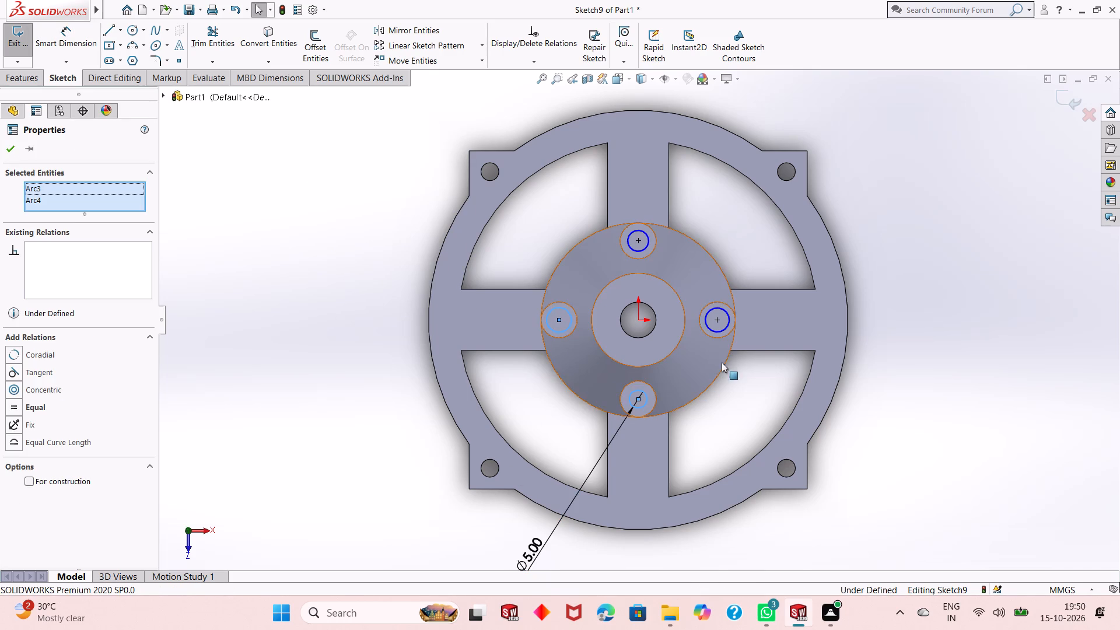
pyautogui.keyDown('ctrl'); pyautogui.click(722, 328); pyautogui.keyUp('ctrl')
pyautogui.keyDown('ctrl'); pyautogui.click(633, 249); pyautogui.keyUp('ctrl')
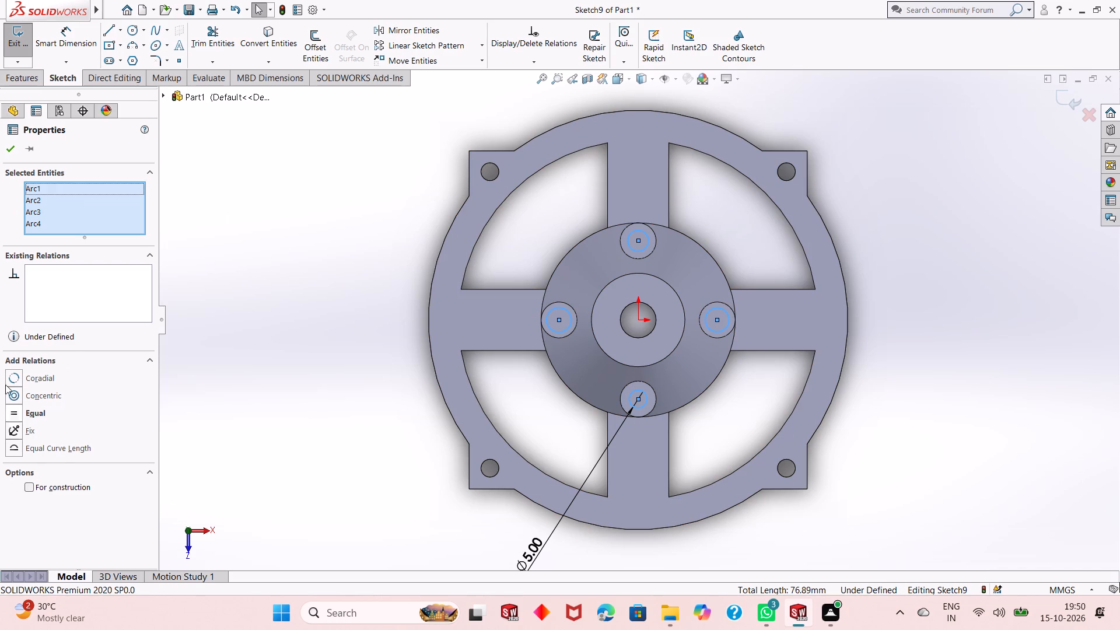
pyautogui.click(13, 418)
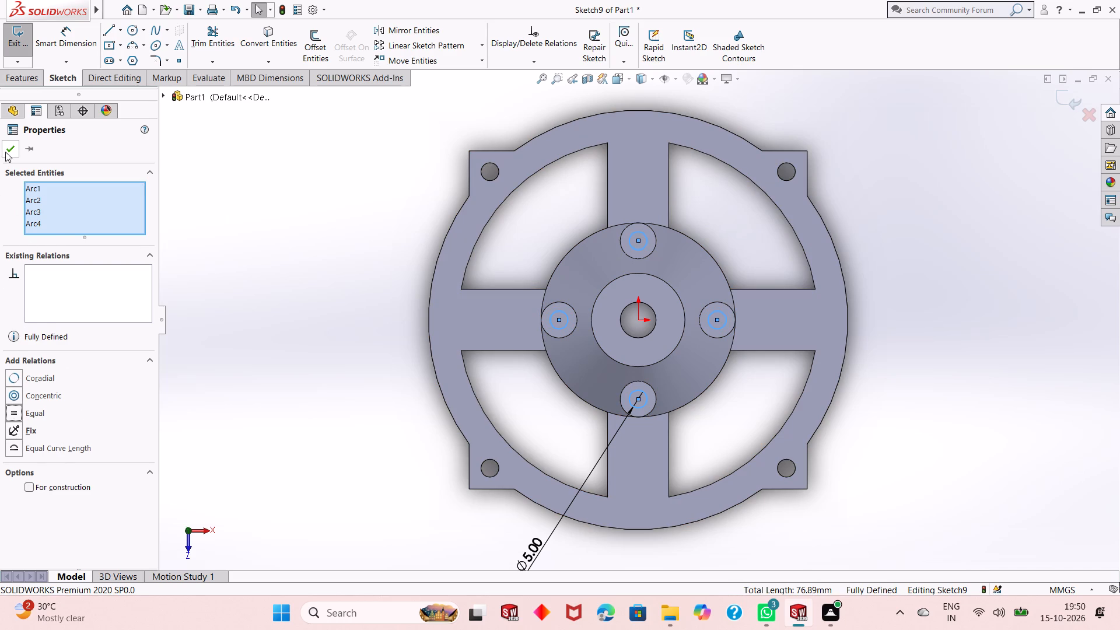
pyautogui.click(5, 152)
pyautogui.press('Escape')
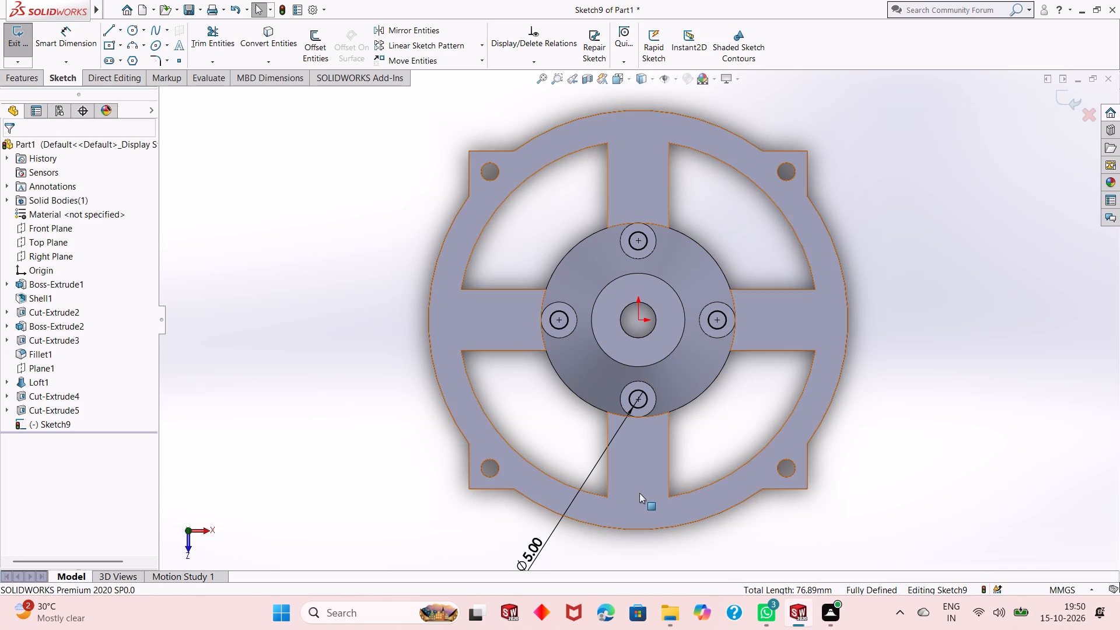
# Cut-extrude the four 5 mm circles through the pocket floors to make the screw holes.
pyautogui.moveTo(632, 500); pyautogui.dragTo(620, 302, button='middle')
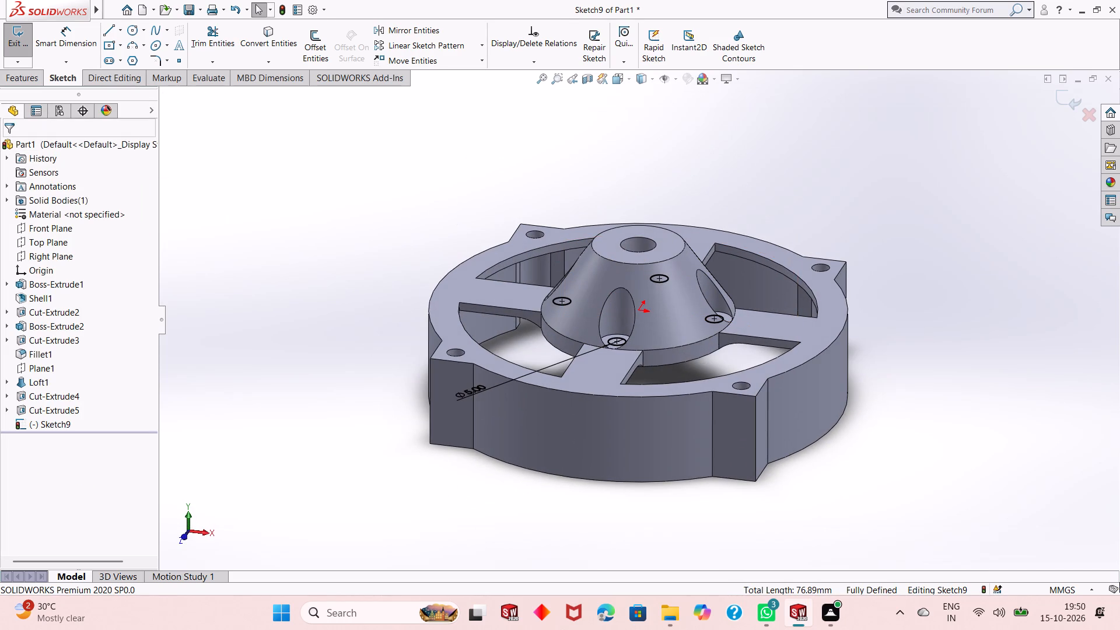
pyautogui.click(29, 83)
pyautogui.click(189, 40)
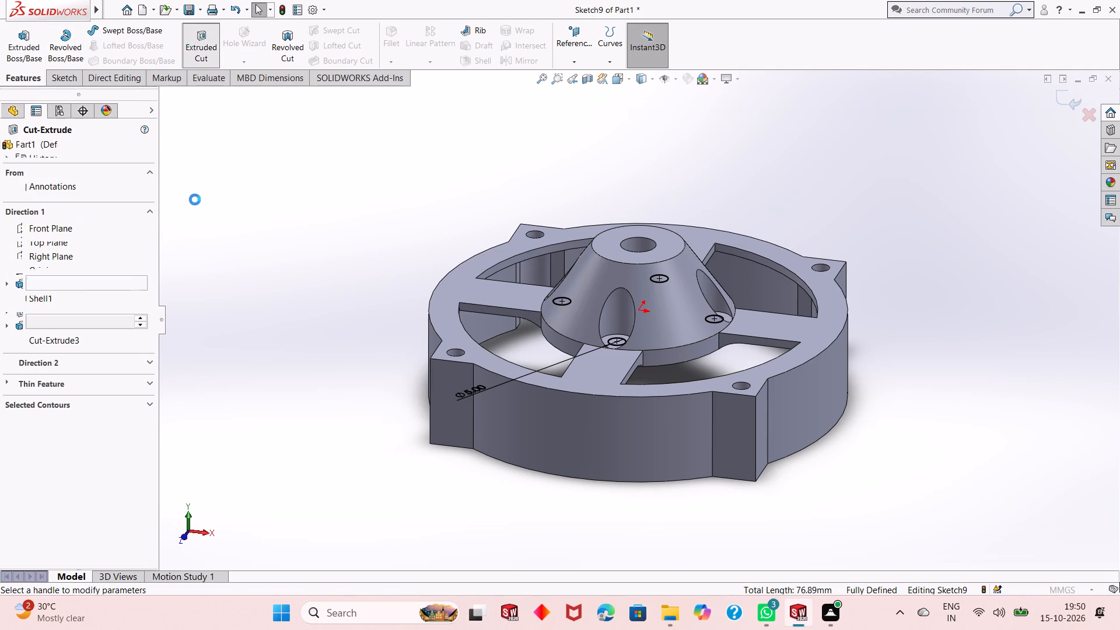
pyautogui.click(12, 149)
pyautogui.moveTo(692, 290); pyautogui.dragTo(676, 397, button='middle')
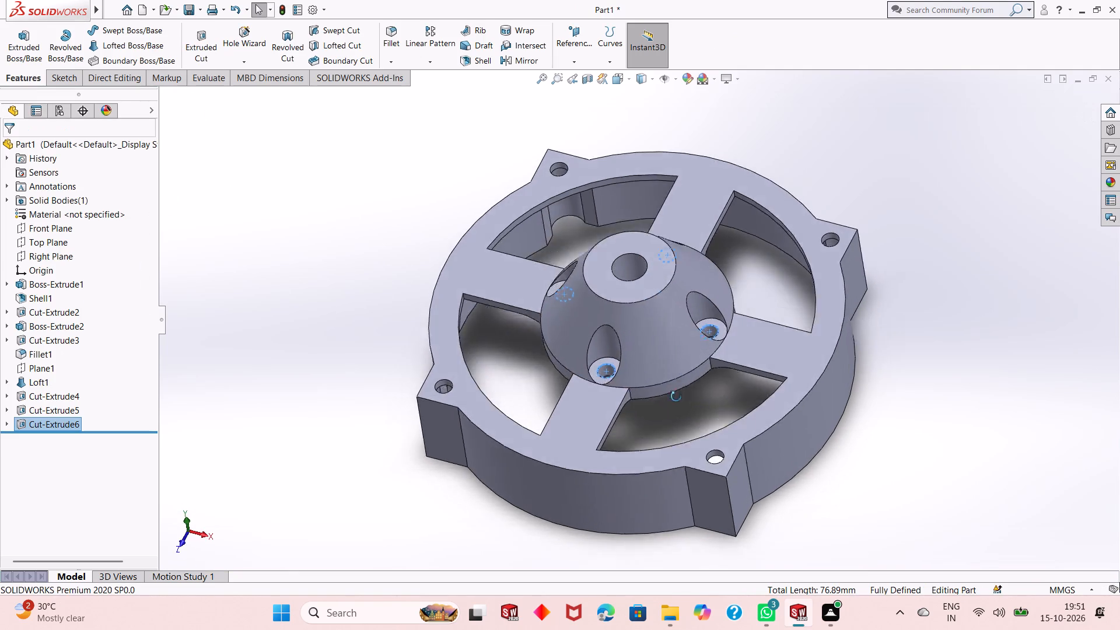
pyautogui.moveTo(676, 397); pyautogui.dragTo(673, 412, button='middle')
pyautogui.press('Escape')
pyautogui.press('Escape')
# Examine the new pocket holes and the central bore from above and from the housing's underside.
pyautogui.scroll(-3, 636, 266)
pyautogui.moveTo(646, 391); pyautogui.dragTo(662, 389, button='middle')
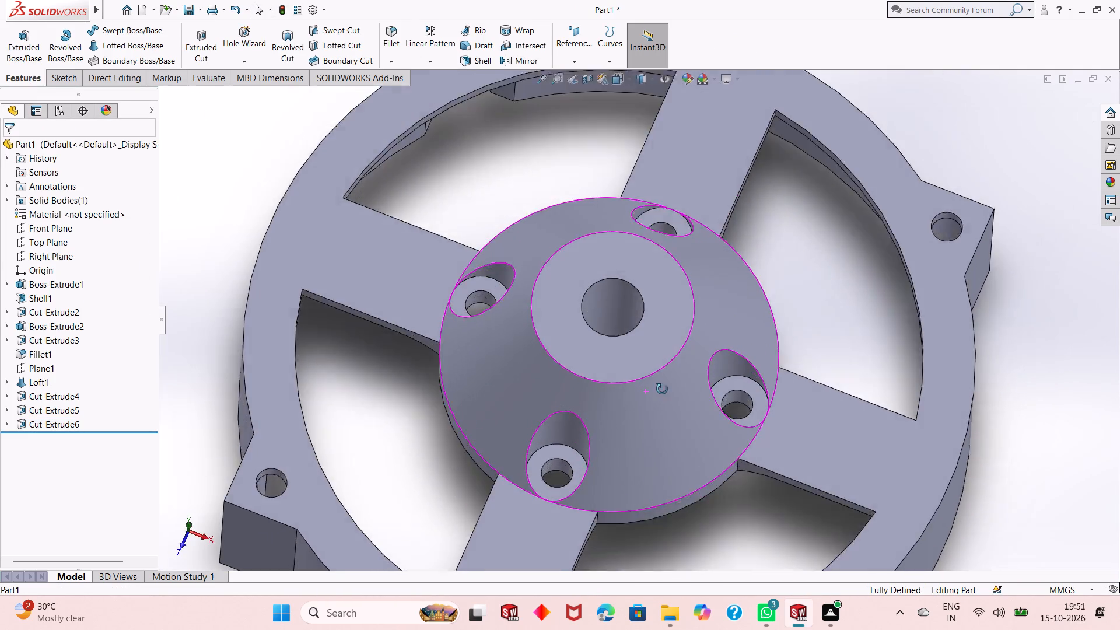
pyautogui.moveTo(662, 389); pyautogui.dragTo(663, 358, button='middle')
pyautogui.scroll(2, 662, 358)
pyautogui.moveTo(657, 492); pyautogui.dragTo(653, 443, button='middle')
pyautogui.scroll(2, 653, 432)
pyautogui.moveTo(674, 502); pyautogui.dragTo(696, 123, button='middle')
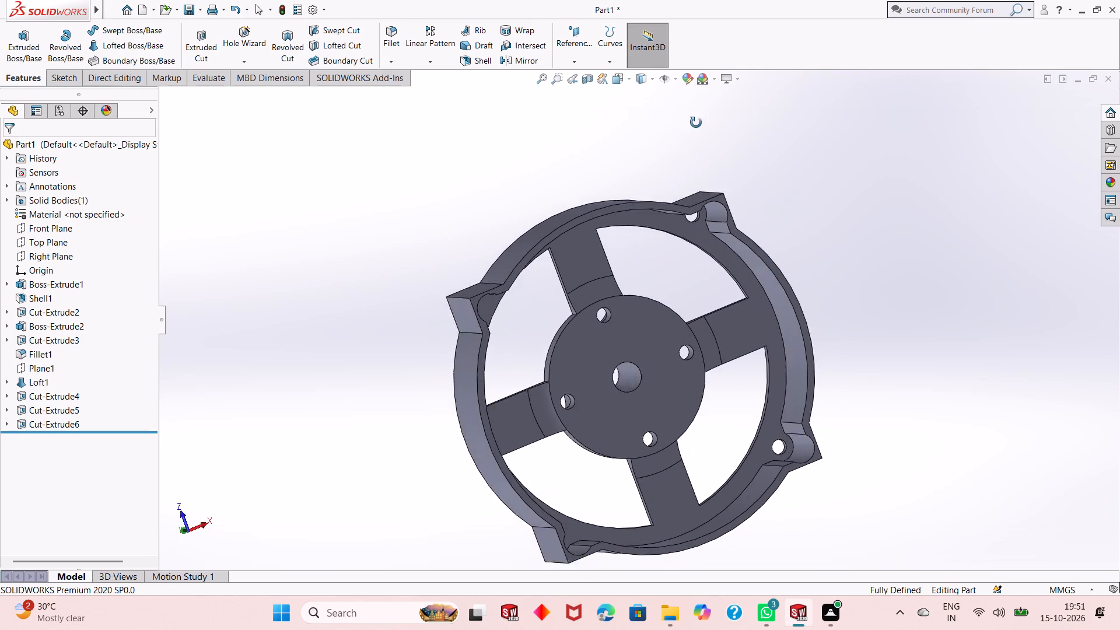
pyautogui.moveTo(696, 123); pyautogui.dragTo(669, 617, button='middle')
pyautogui.scroll(1, 650, 452)
pyautogui.moveTo(652, 466); pyautogui.dragTo(659, 496, button='middle')
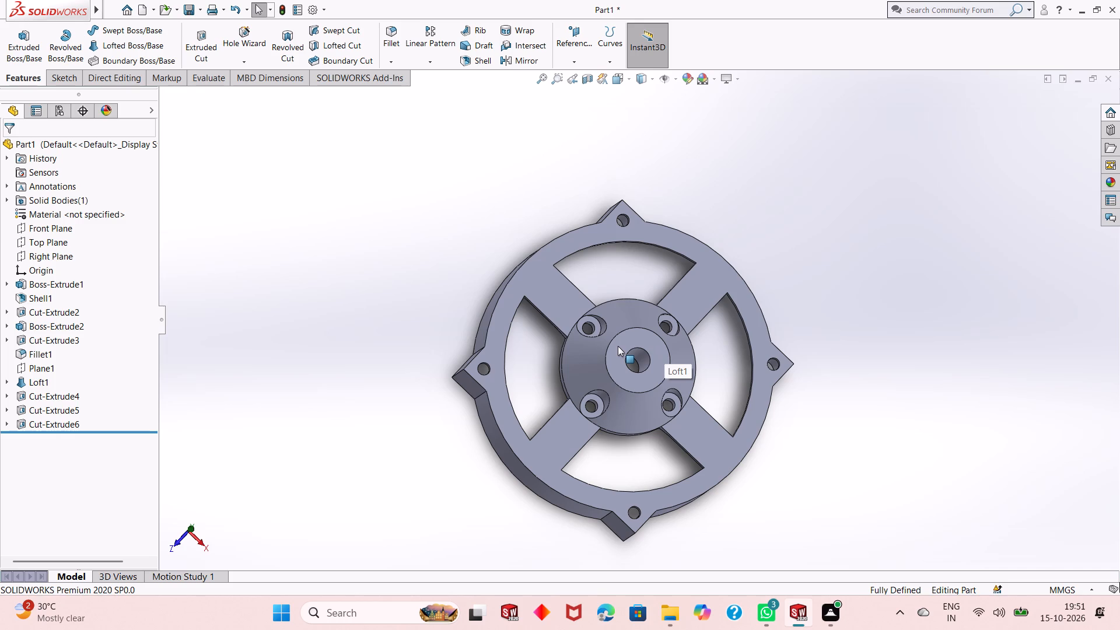
# Inspect the overall housing from several angles, including the ring's outer wall, the spokes and the cone.
pyautogui.moveTo(655, 523); pyautogui.dragTo(634, 351, button='middle')
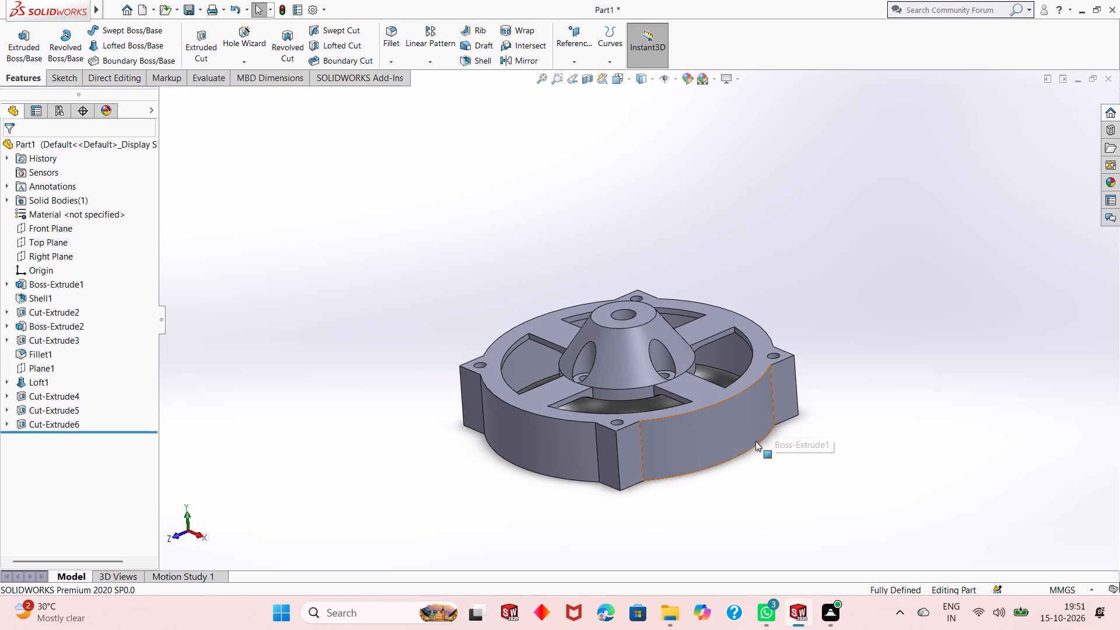
pyautogui.click(722, 438)
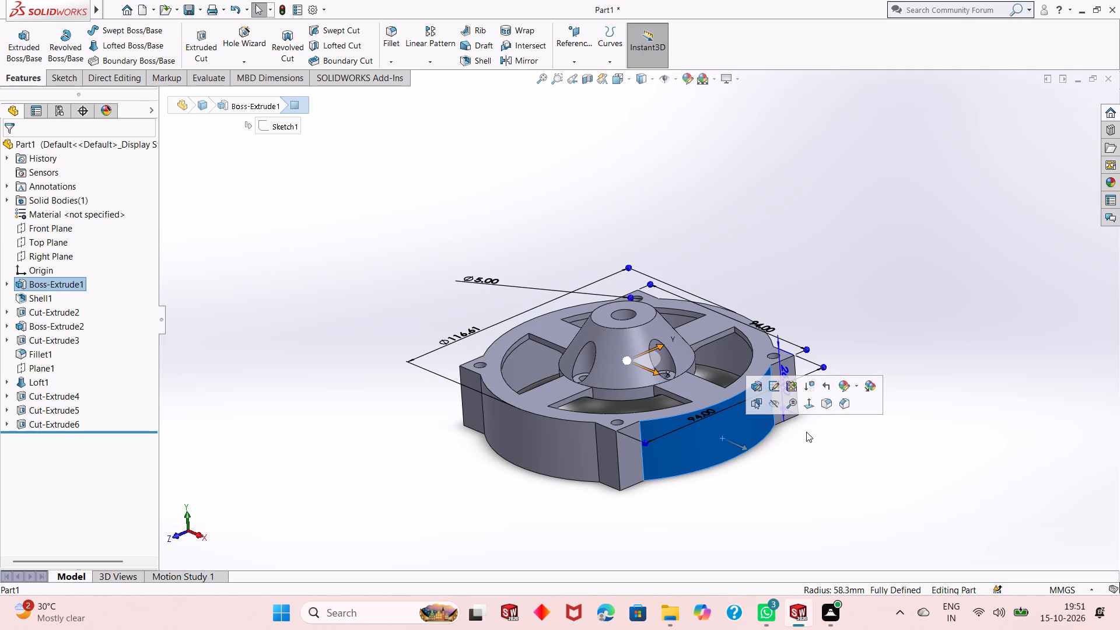
pyautogui.press('Escape')
pyautogui.press('Escape')
pyautogui.scroll(1, 673, 449)
pyautogui.moveTo(687, 373); pyautogui.dragTo(702, 349, button='middle')
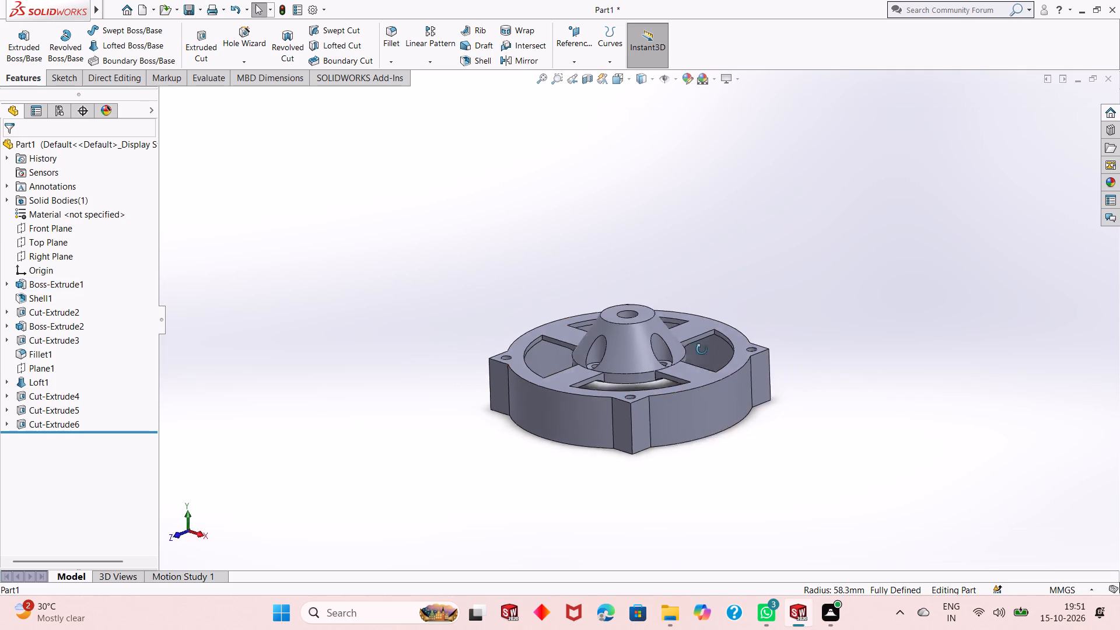
pyautogui.moveTo(702, 349); pyautogui.dragTo(720, 470, button='middle')
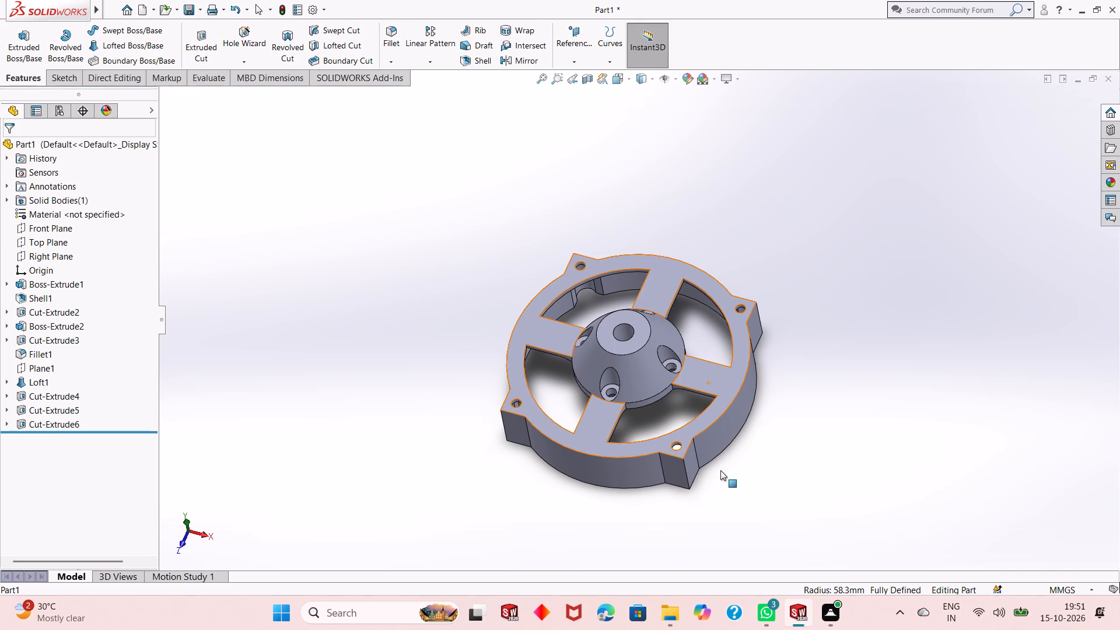
pyautogui.moveTo(732, 482); pyautogui.dragTo(733, 413, button='middle')
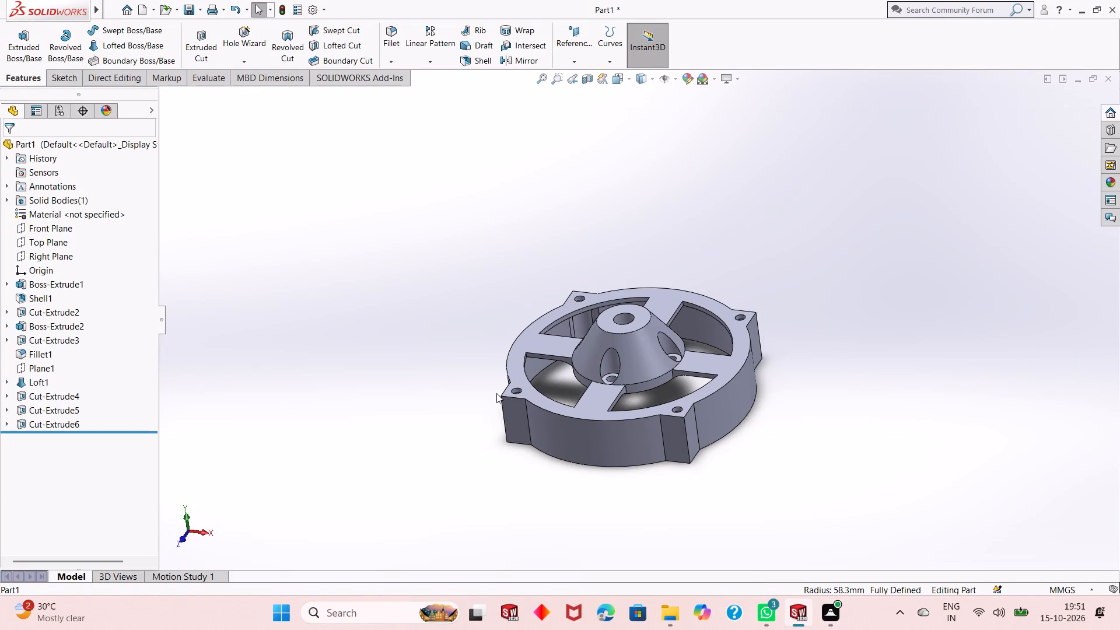
pyautogui.moveTo(604, 370); pyautogui.dragTo(625, 412, button='middle')
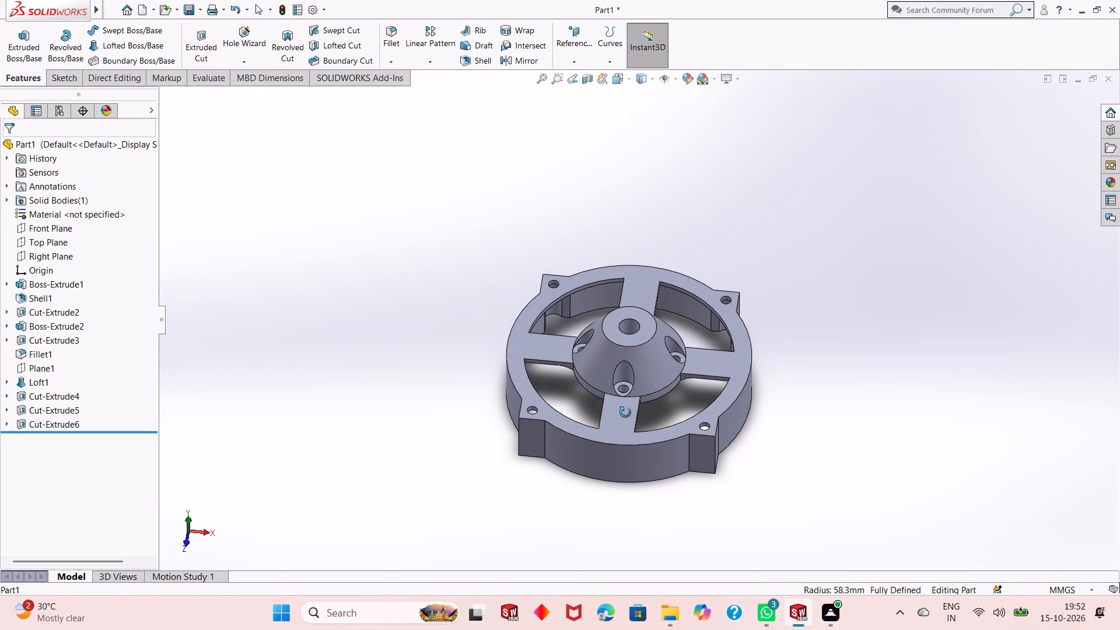
pyautogui.moveTo(625, 412); pyautogui.dragTo(621, 455, button='middle')
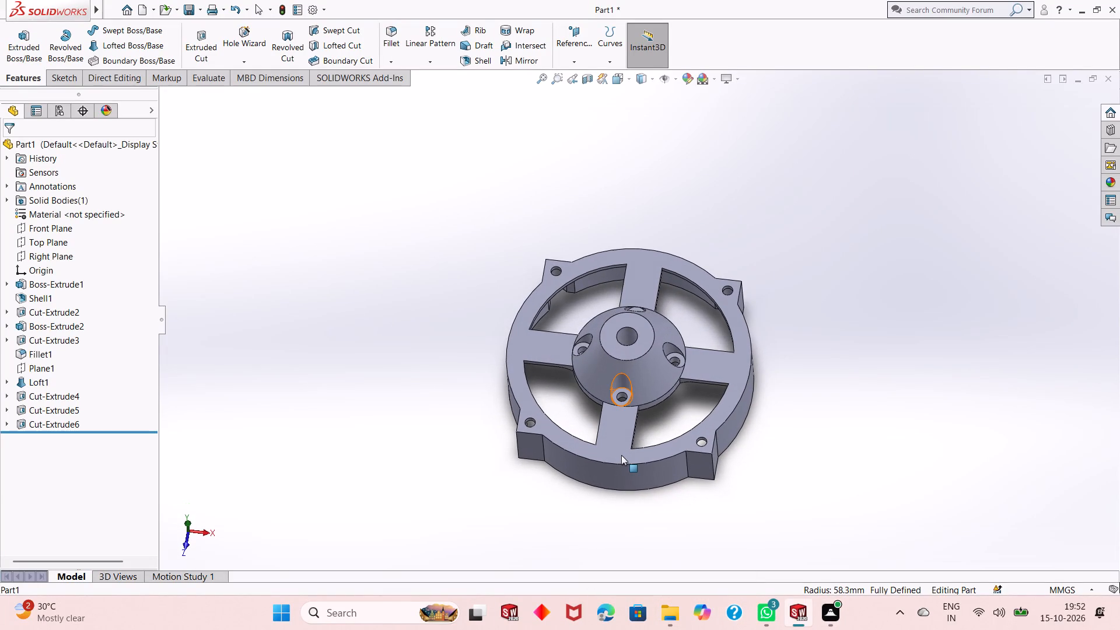
pyautogui.scroll(-1, 621, 455)
pyautogui.scroll(1, 621, 455)
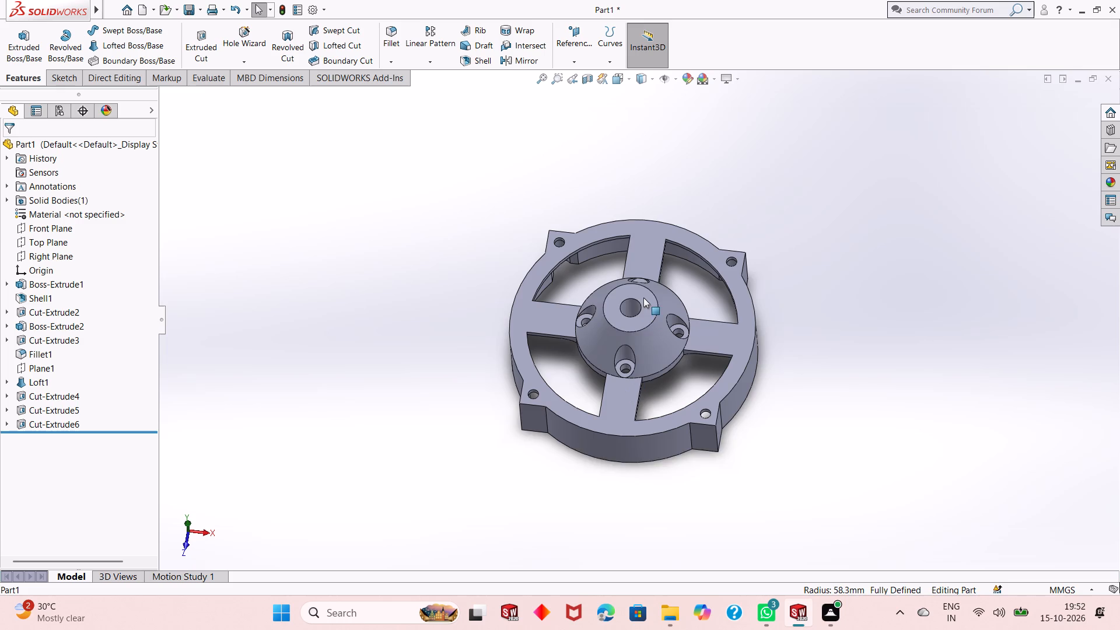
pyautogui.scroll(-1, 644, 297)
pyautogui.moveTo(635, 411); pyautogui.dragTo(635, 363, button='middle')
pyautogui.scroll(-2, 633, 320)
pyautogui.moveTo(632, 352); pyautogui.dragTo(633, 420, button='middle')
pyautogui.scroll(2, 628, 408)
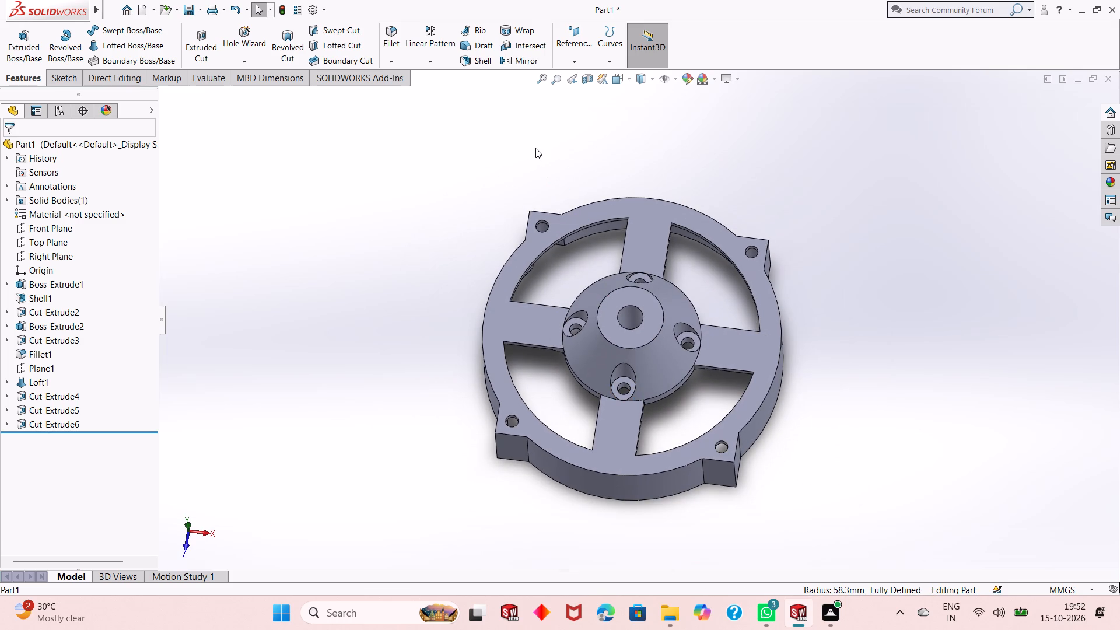
# Set up a reference plane from the Top Plane at a 20 mm offset, flipped toward the housing's open underside.
pyautogui.click(41, 245)
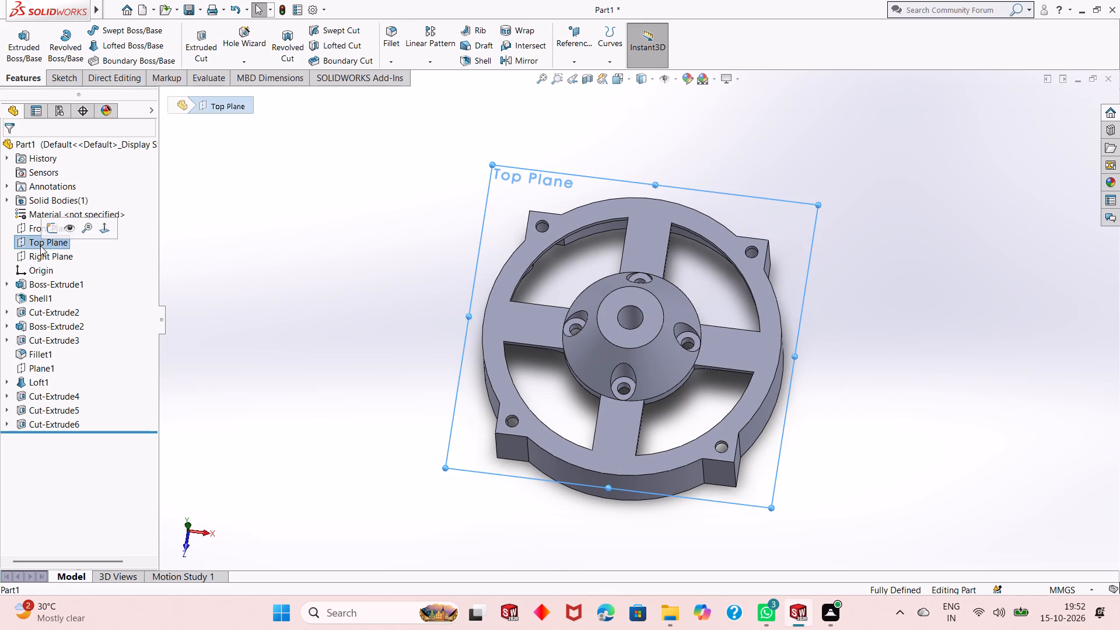
pyautogui.moveTo(380, 377); pyautogui.dragTo(402, 205, button='middle')
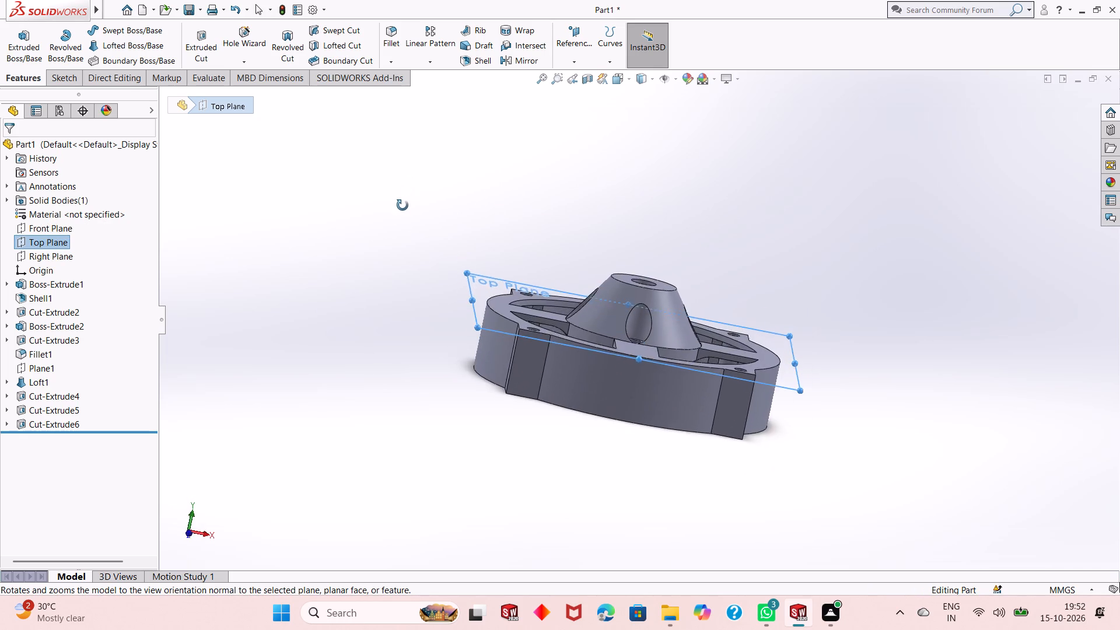
pyautogui.moveTo(402, 205); pyautogui.dragTo(401, 215, button='middle')
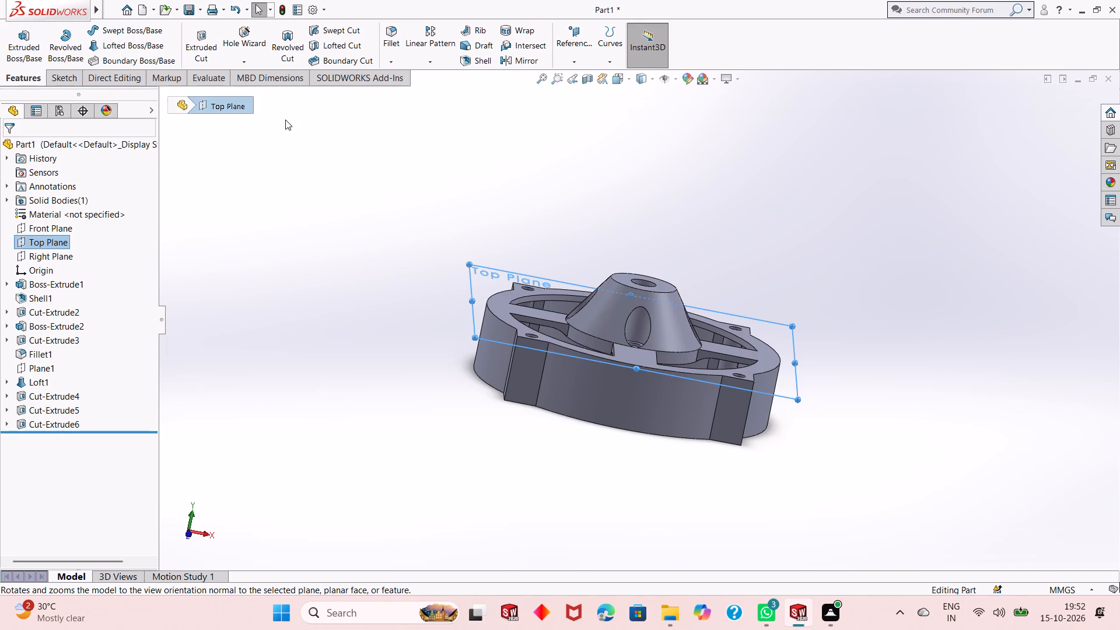
pyautogui.click(565, 47)
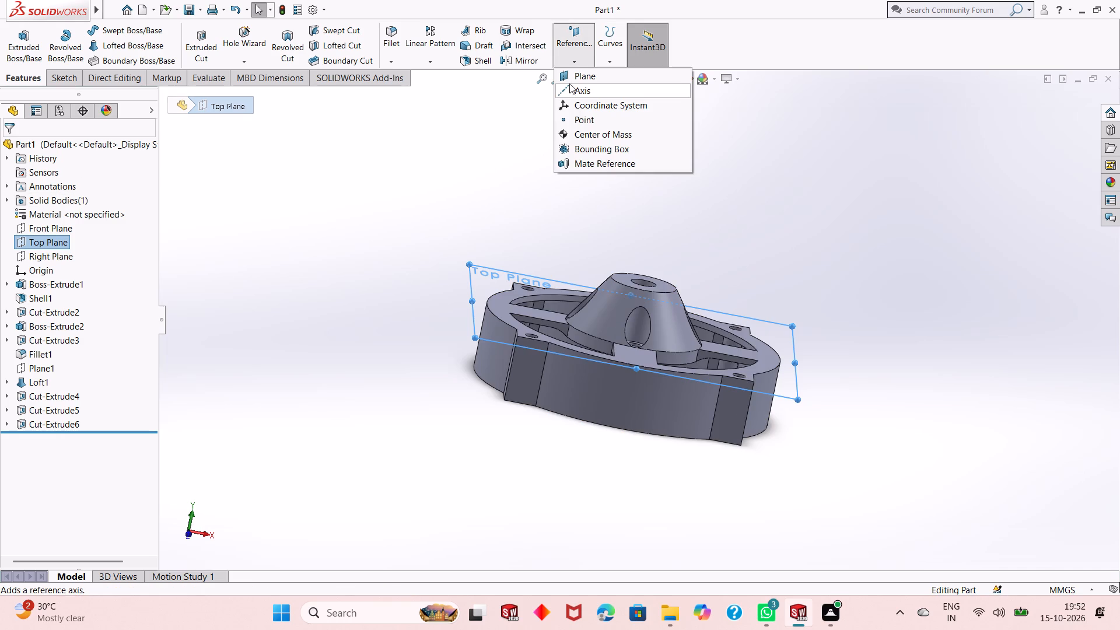
pyautogui.click(571, 79)
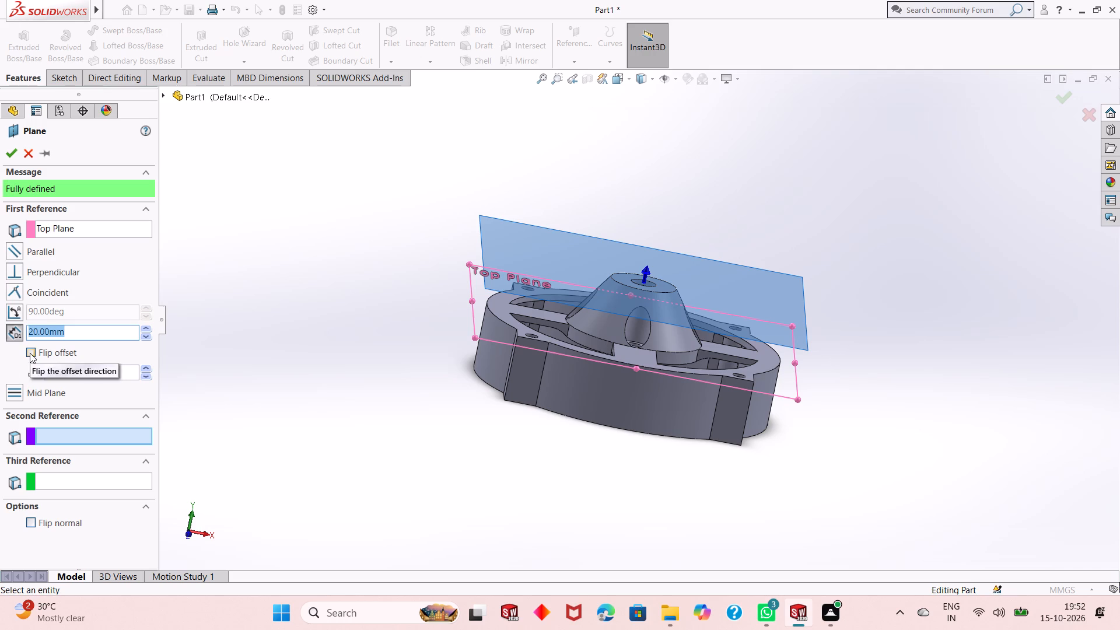
pyautogui.click(65, 353)
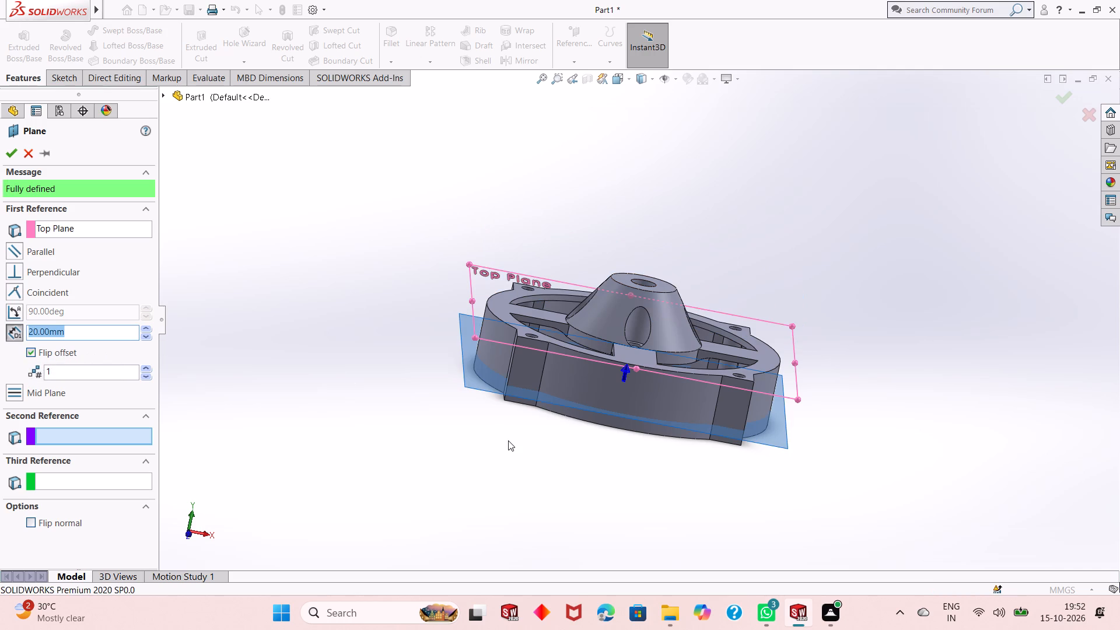
pyautogui.moveTo(508, 440); pyautogui.dragTo(508, 421, button='middle')
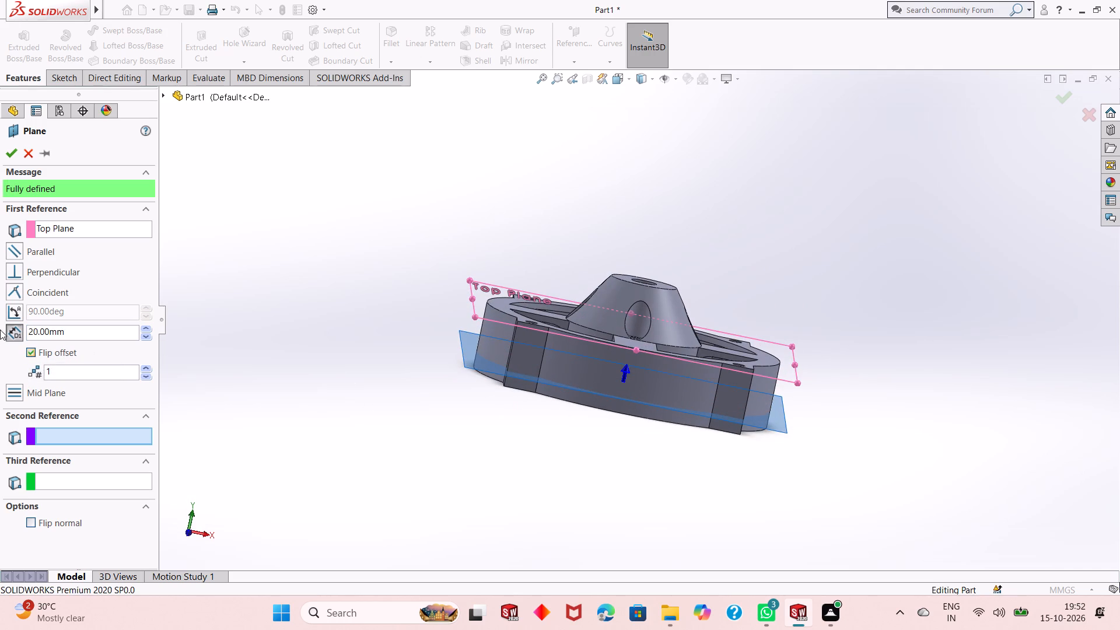
pyautogui.moveTo(495, 446); pyautogui.dragTo(495, 407, button='middle')
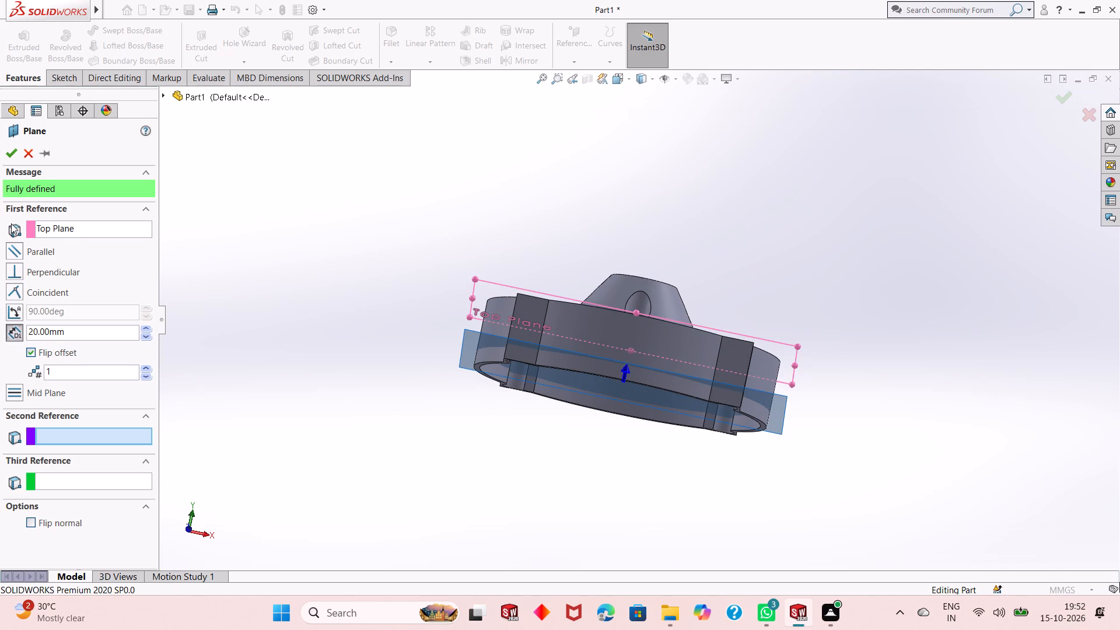
pyautogui.moveTo(435, 419); pyautogui.dragTo(433, 447, button='middle')
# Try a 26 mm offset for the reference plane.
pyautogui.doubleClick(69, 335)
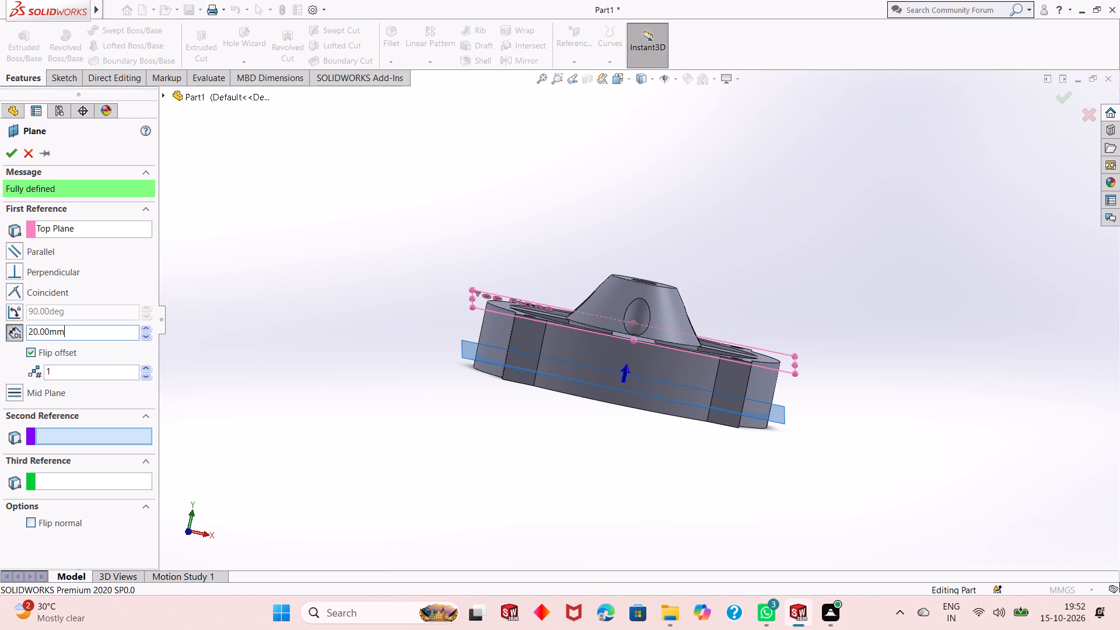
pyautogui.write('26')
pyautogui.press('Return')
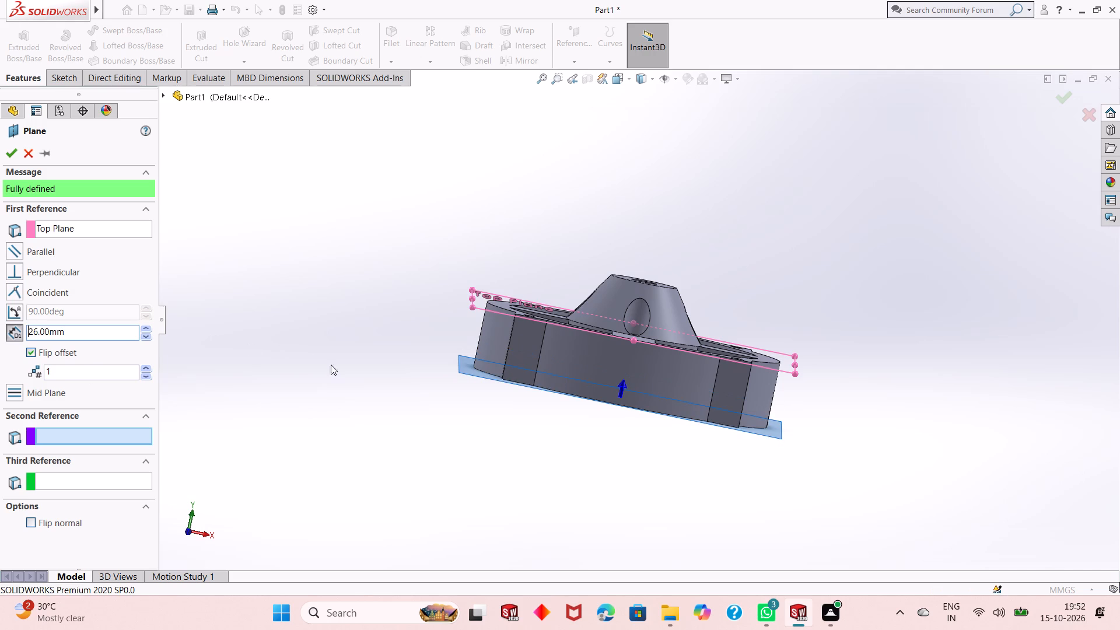
# Set the reference plane's offset to 20 mm and create the plane.
pyautogui.moveTo(331, 365); pyautogui.dragTo(339, 338, button='middle')
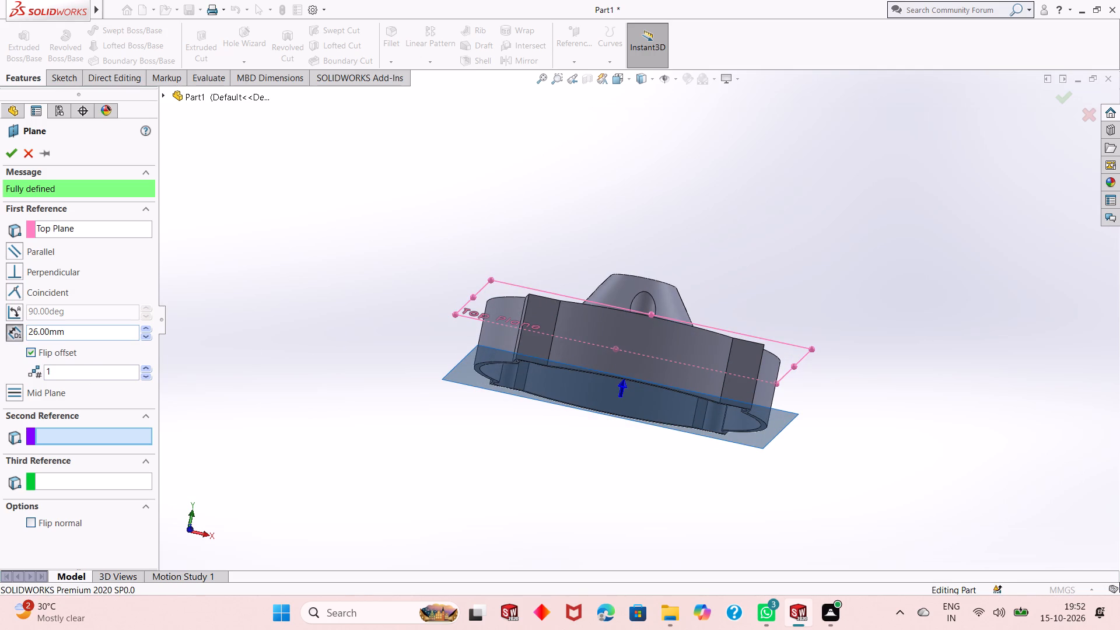
pyautogui.doubleClick(62, 329)
pyautogui.write('20')
pyautogui.press('Return')
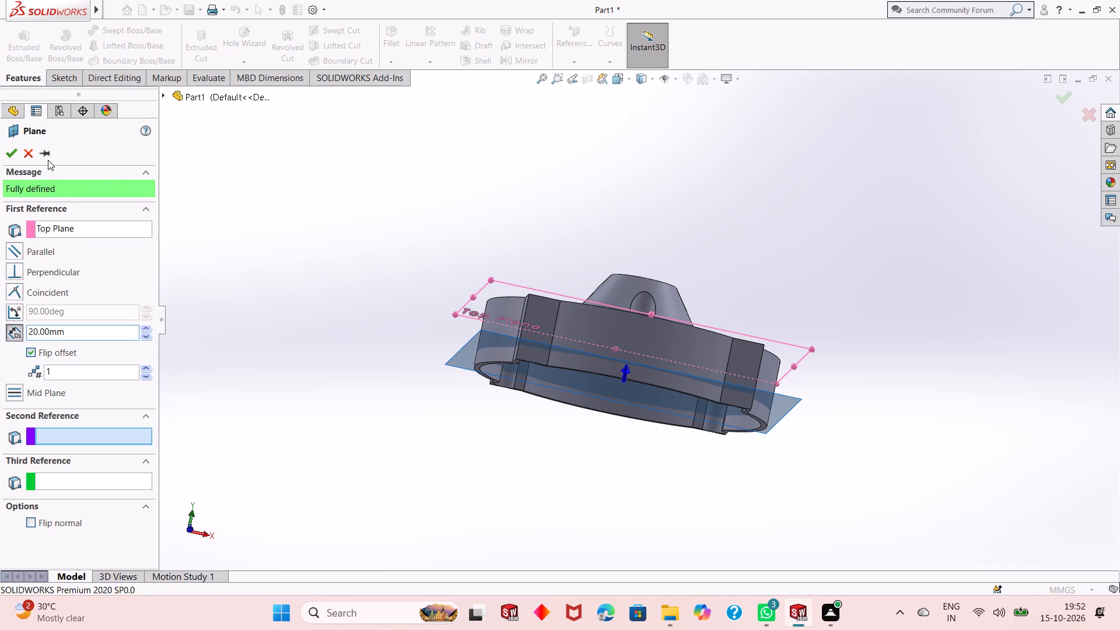
pyautogui.click(13, 155)
pyautogui.press('Escape')
# On the new offset plane, sketch two circles outside the ring, level with the origin on opposite sides, with radii of about 16 mm and 21 mm.
pyautogui.moveTo(583, 366); pyautogui.dragTo(583, 466, button='middle')
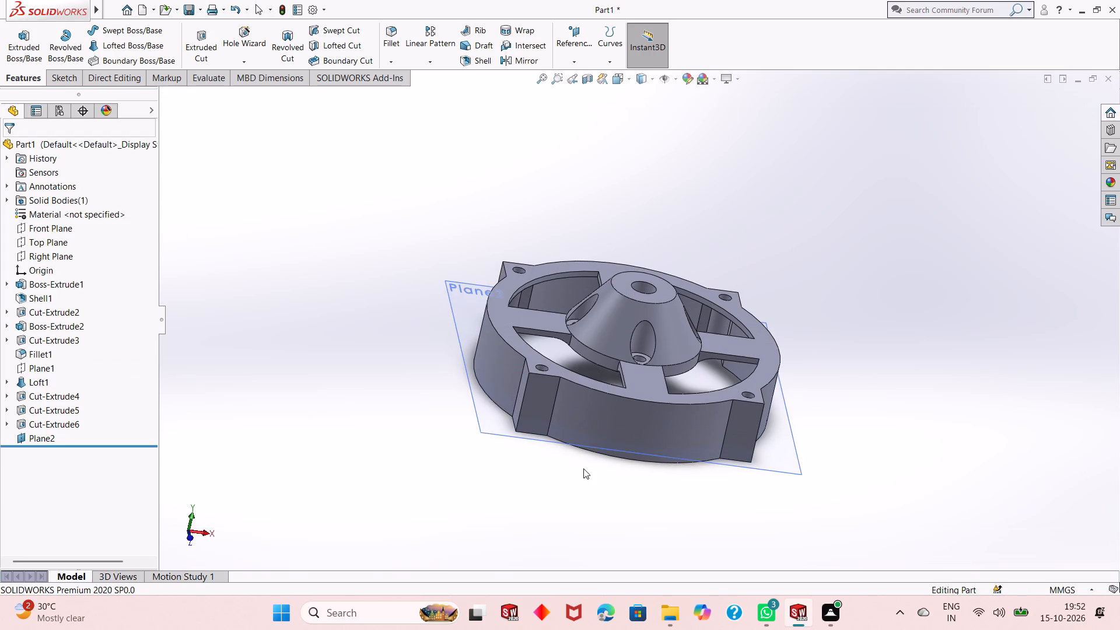
pyautogui.click(478, 419)
pyautogui.click(528, 386)
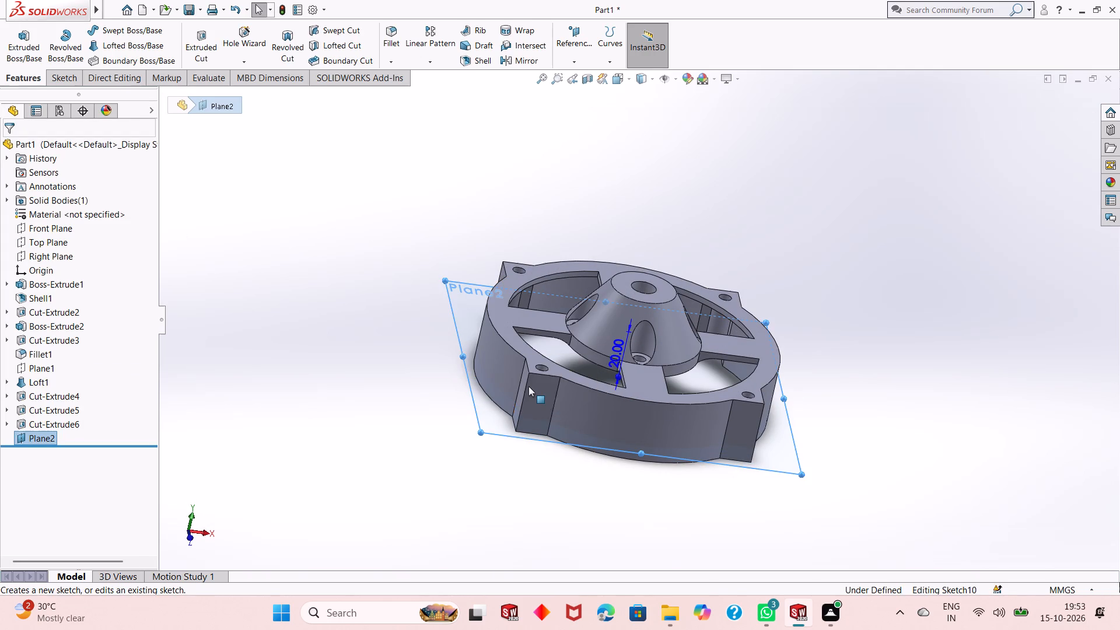
pyautogui.hotkey('ctrl', '8')
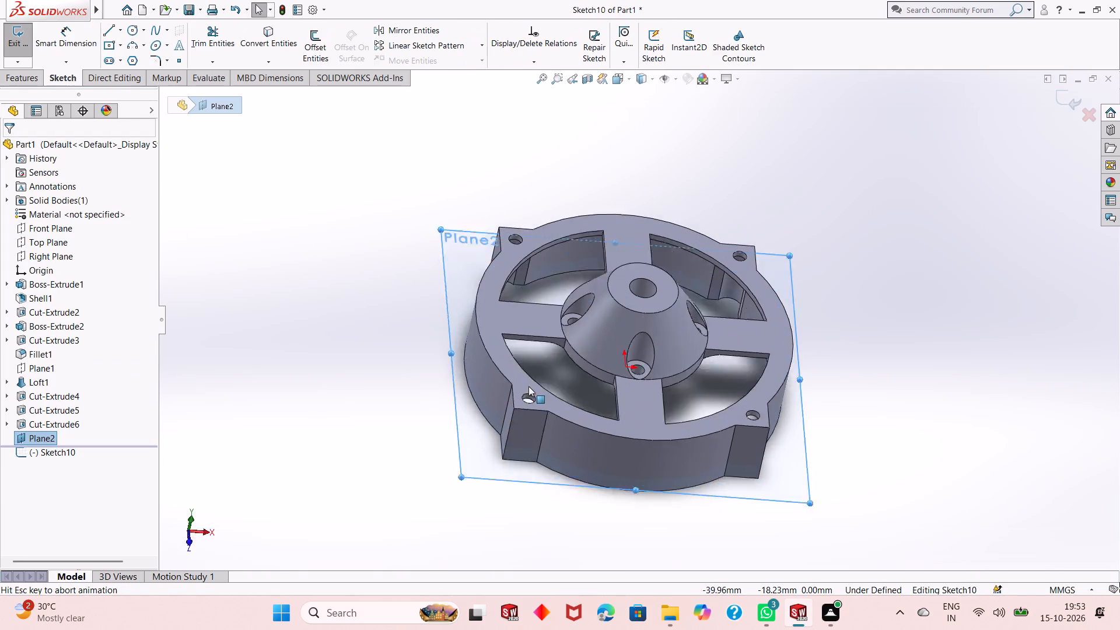
pyautogui.press('Escape')
pyautogui.scroll(2, 528, 386)
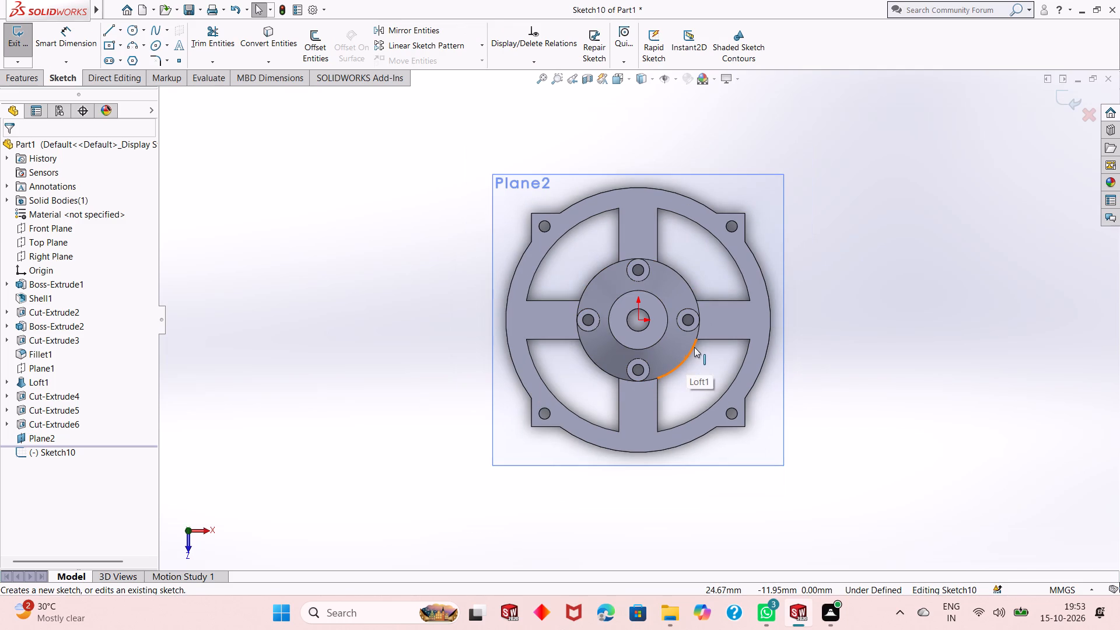
pyautogui.scroll(1, 694, 347)
pyautogui.scroll(-1, 775, 307)
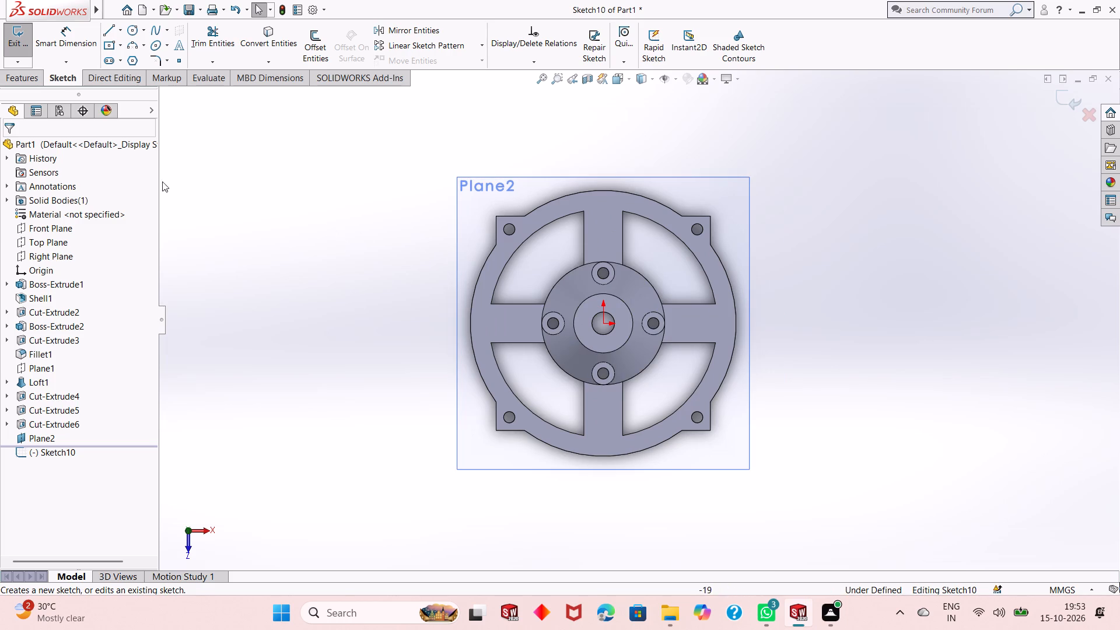
pyautogui.click(129, 30)
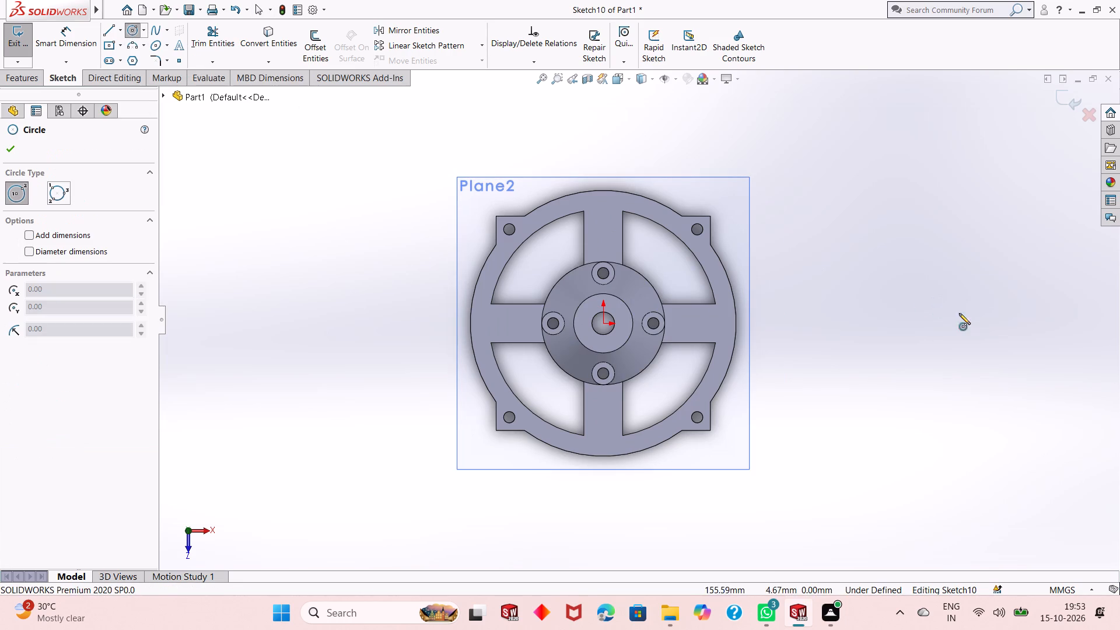
pyautogui.click(803, 324)
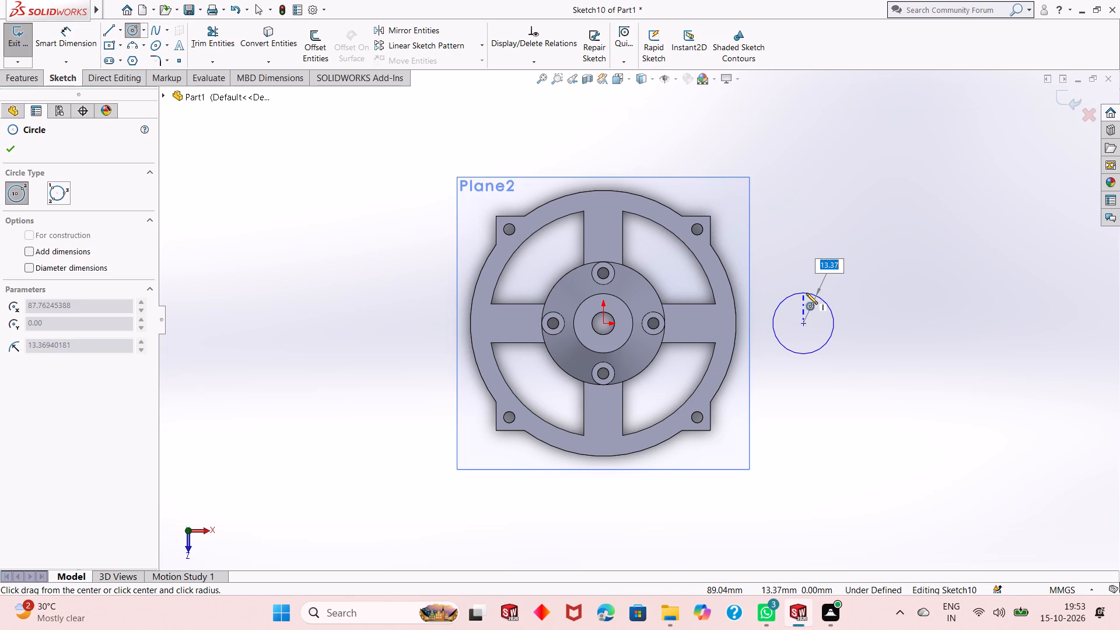
pyautogui.click(806, 286)
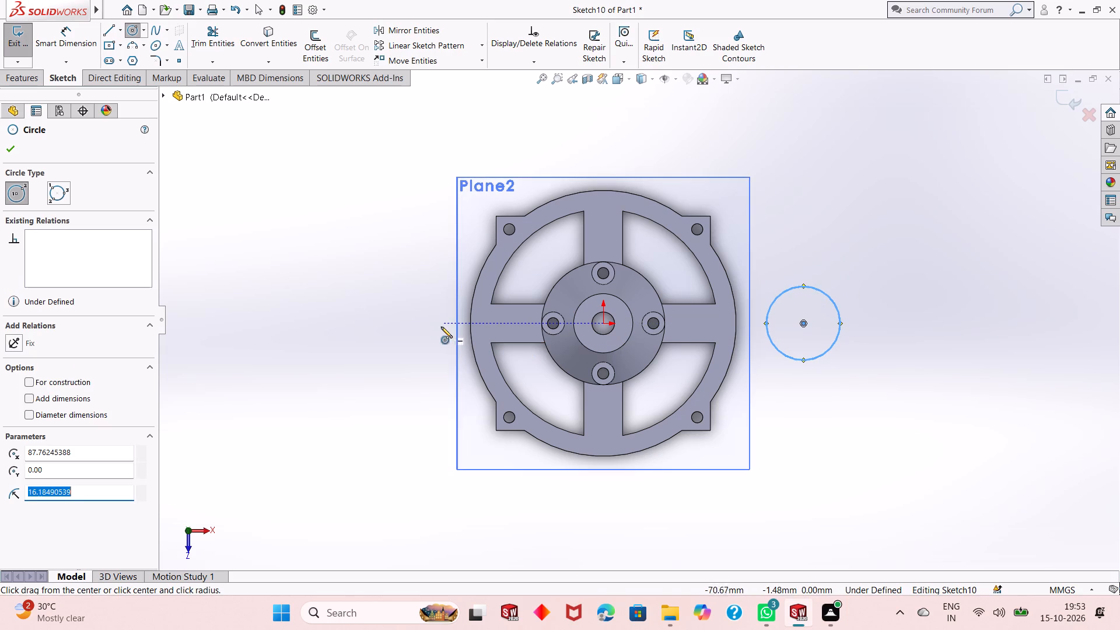
pyautogui.click(397, 321)
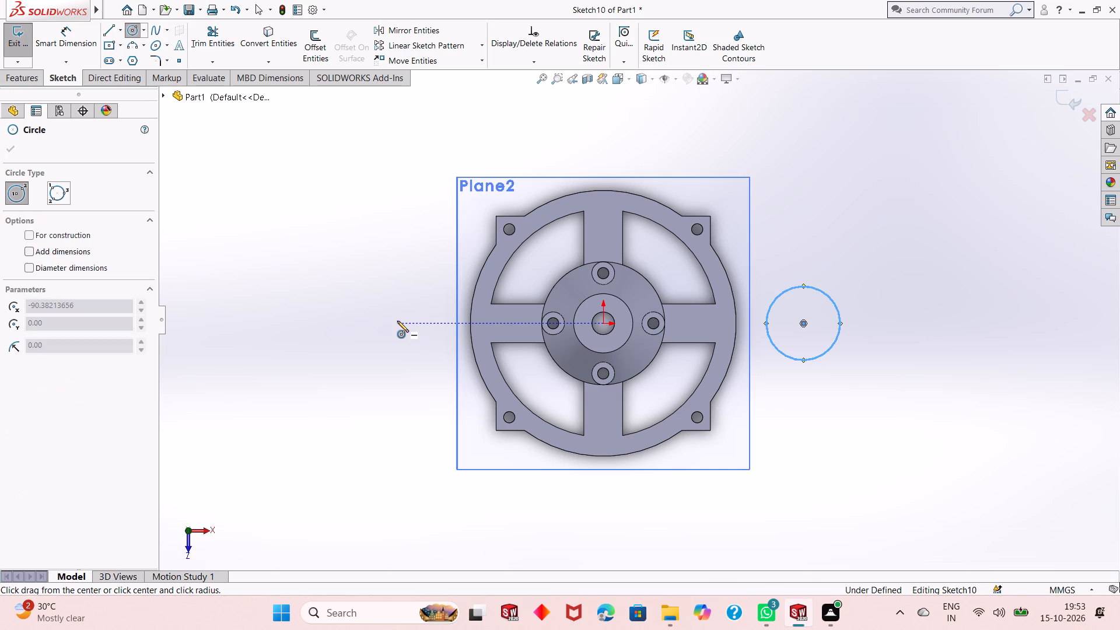
pyautogui.click(407, 276)
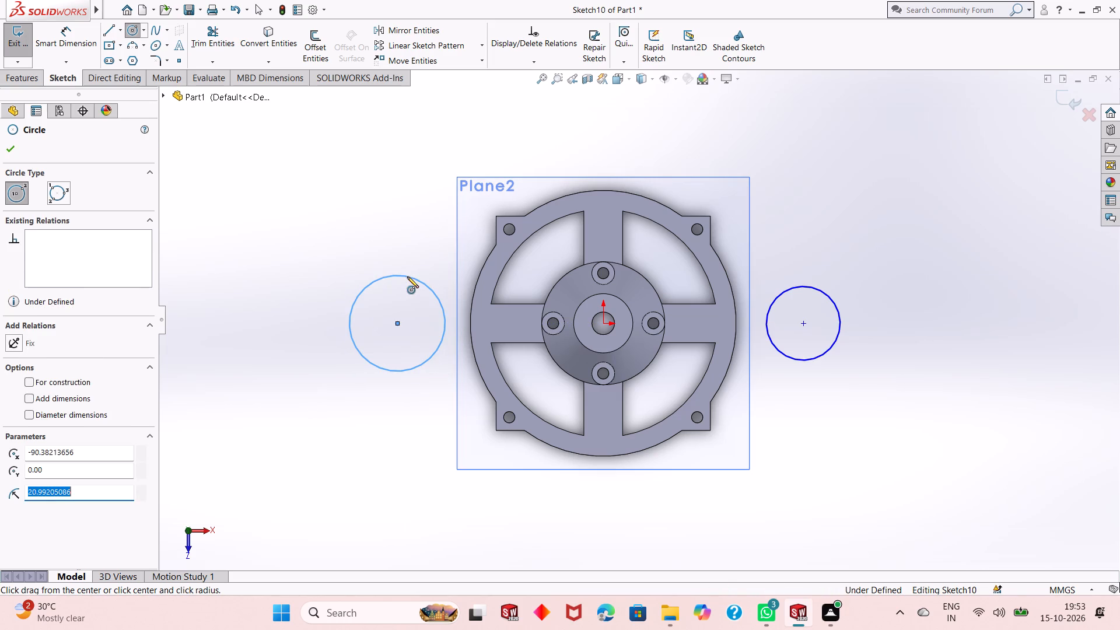
pyautogui.press('Escape')
pyautogui.press('Escape')
# Dimension the larger circle, on the negative X side of the housing, to a 26 mm diameter.
pyautogui.click(84, 45)
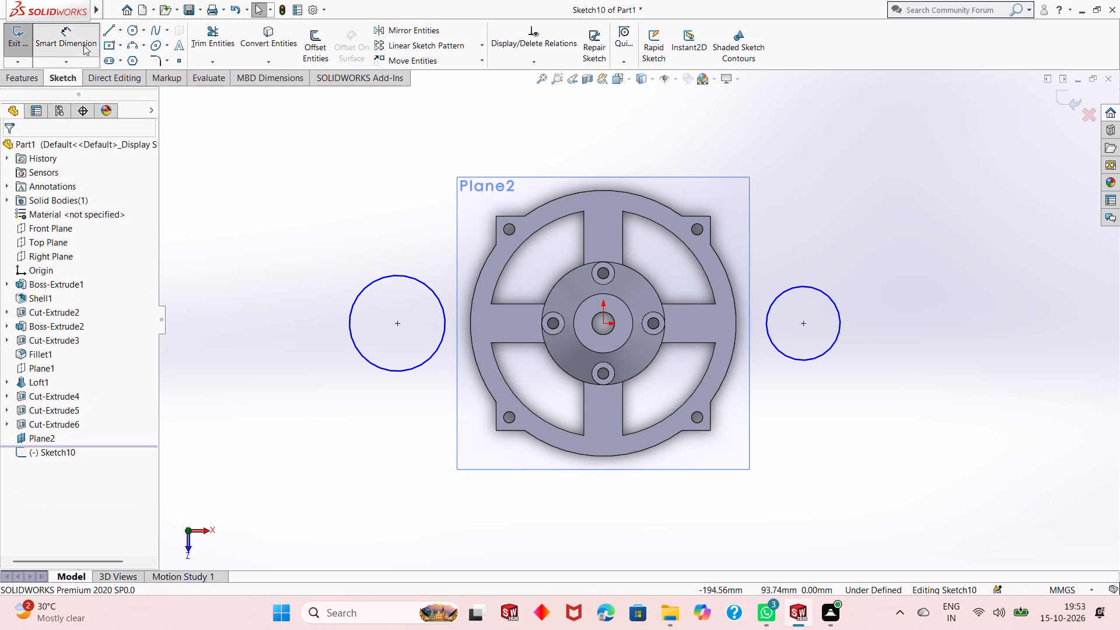
pyautogui.click(381, 364)
pyautogui.click(383, 370)
pyautogui.click(330, 468)
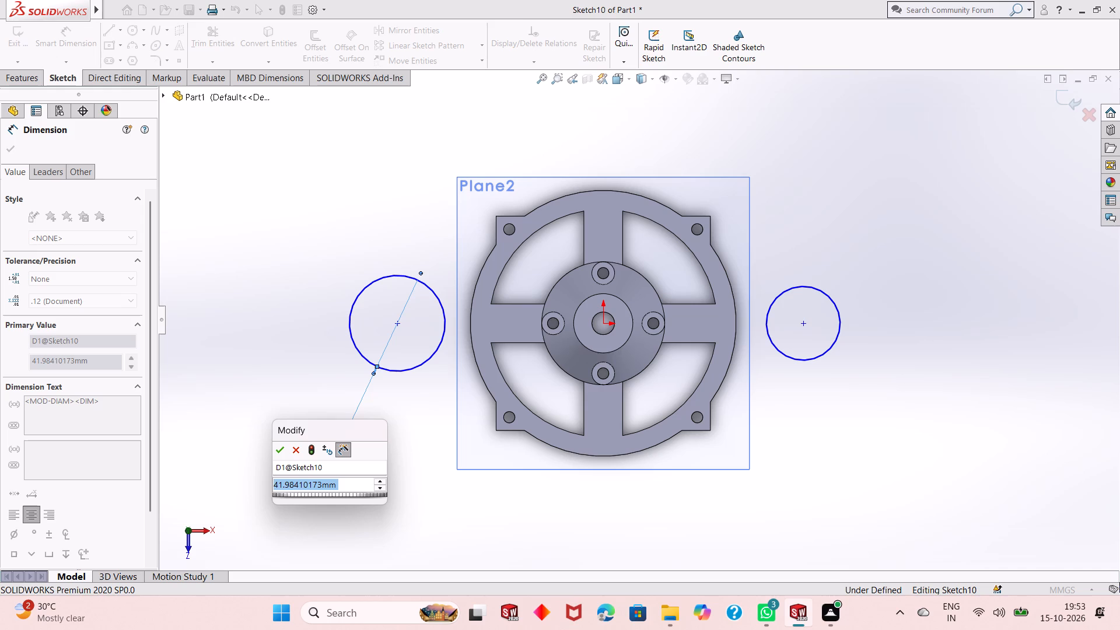
pyautogui.write('26')
pyautogui.press('Return')
pyautogui.press('Escape')
pyautogui.press('Escape')
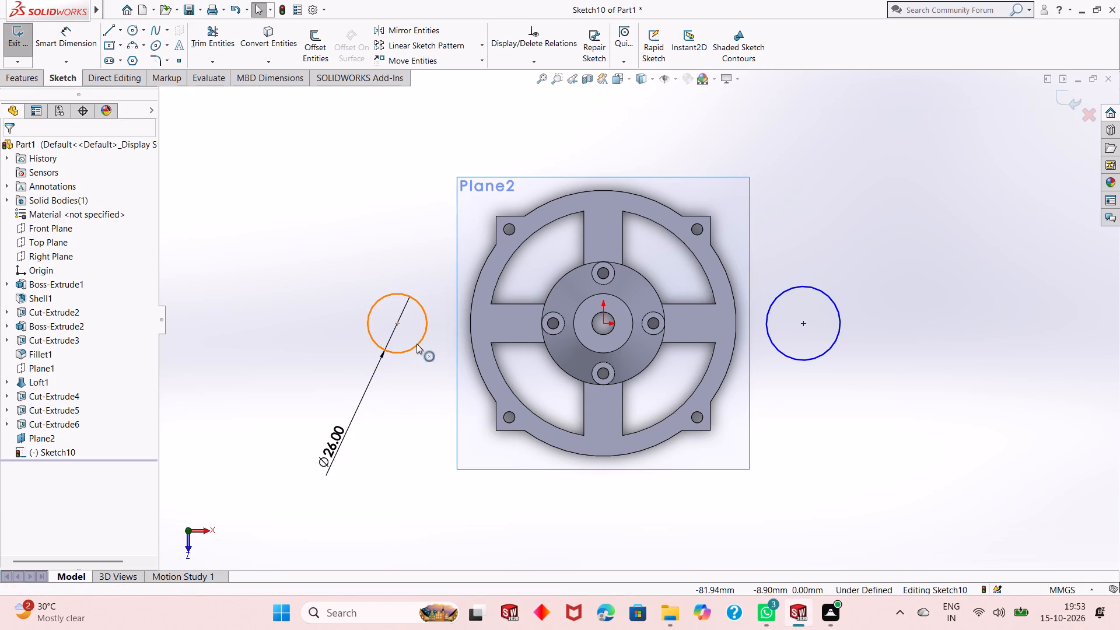
# Apply an Equal relation between the 26 mm circle and the circle on the opposite side of the housing.
pyautogui.click(416, 344)
pyautogui.keyDown('ctrl'); pyautogui.click(804, 358); pyautogui.keyUp('ctrl')
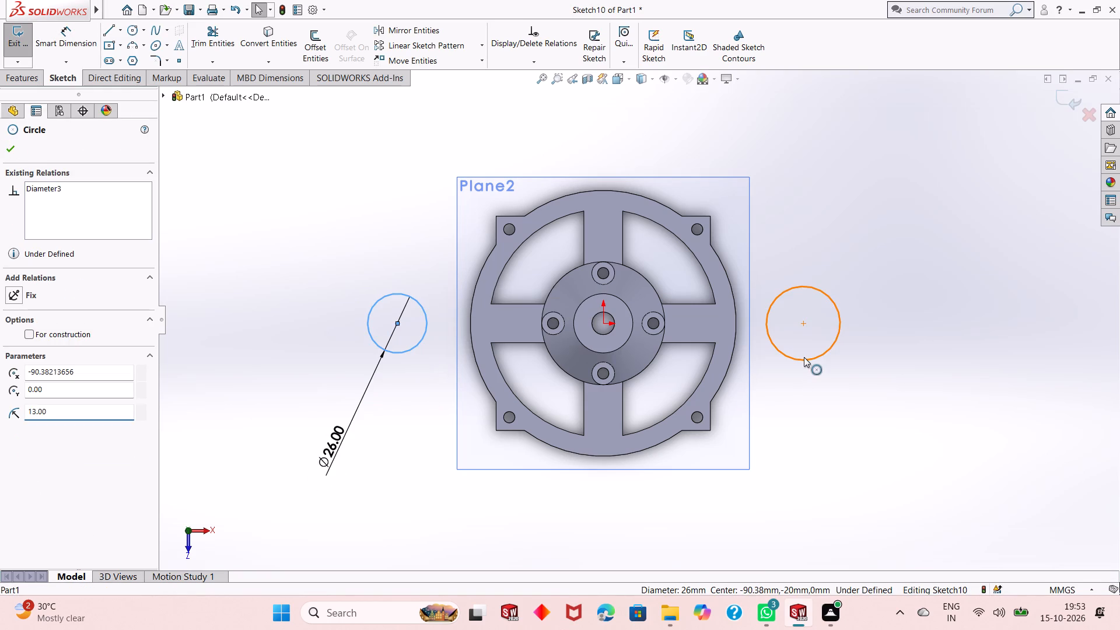
pyautogui.click(884, 306)
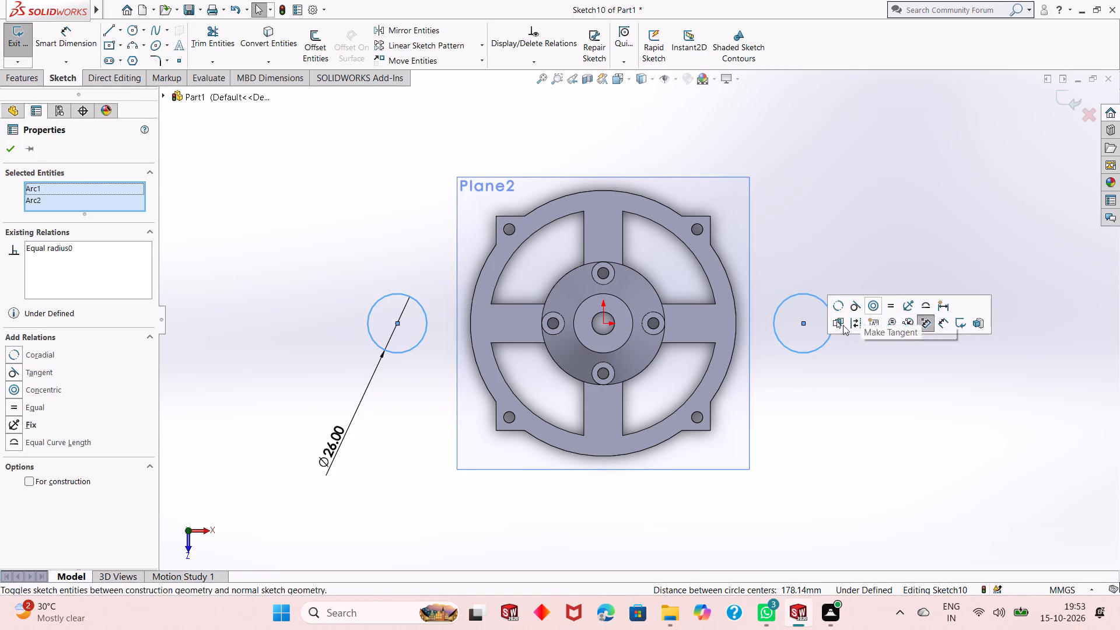
pyautogui.press('Escape')
pyautogui.press('Escape')
pyautogui.press('Escape')
pyautogui.press('Escape')
pyautogui.press('Escape')
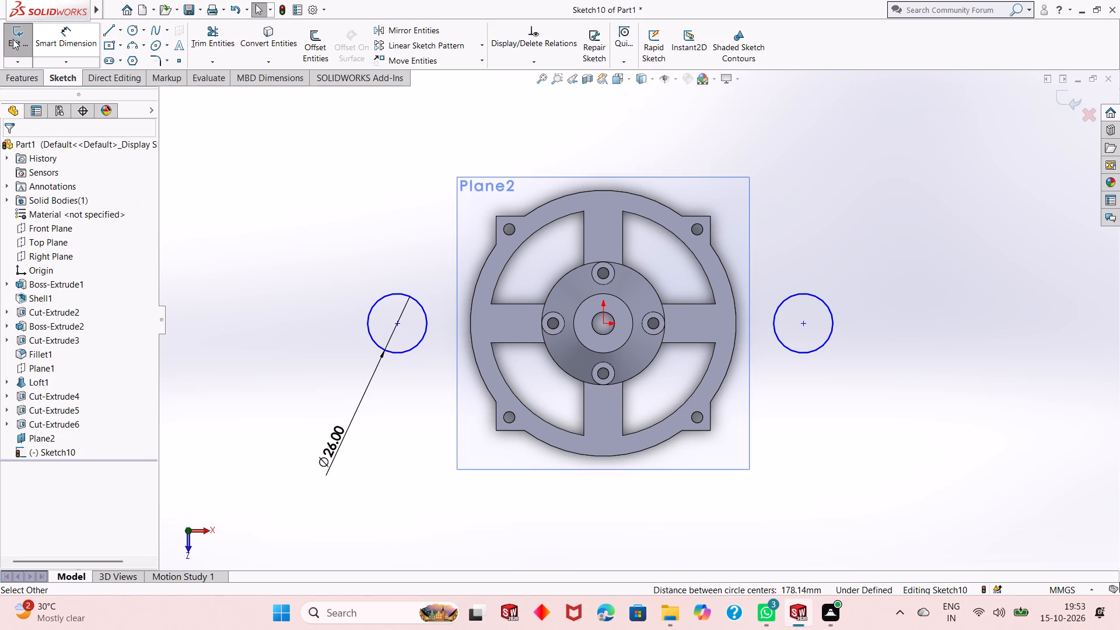
# Dimension the horizontal distance between the origin and the centre of the negative X side circle.
pyautogui.click(77, 45)
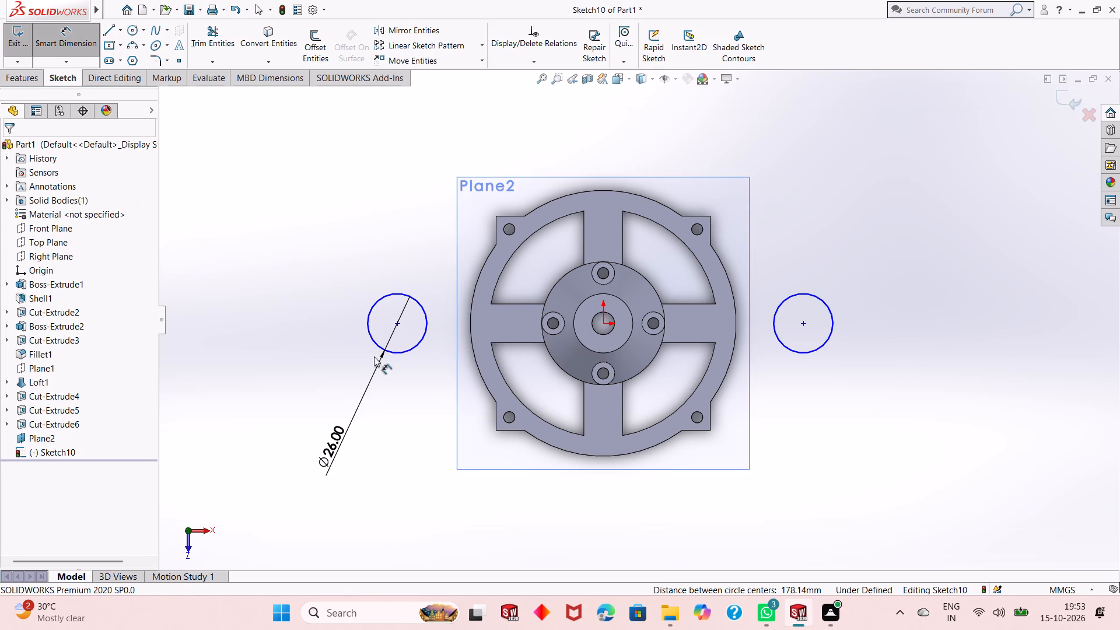
pyautogui.click(399, 321)
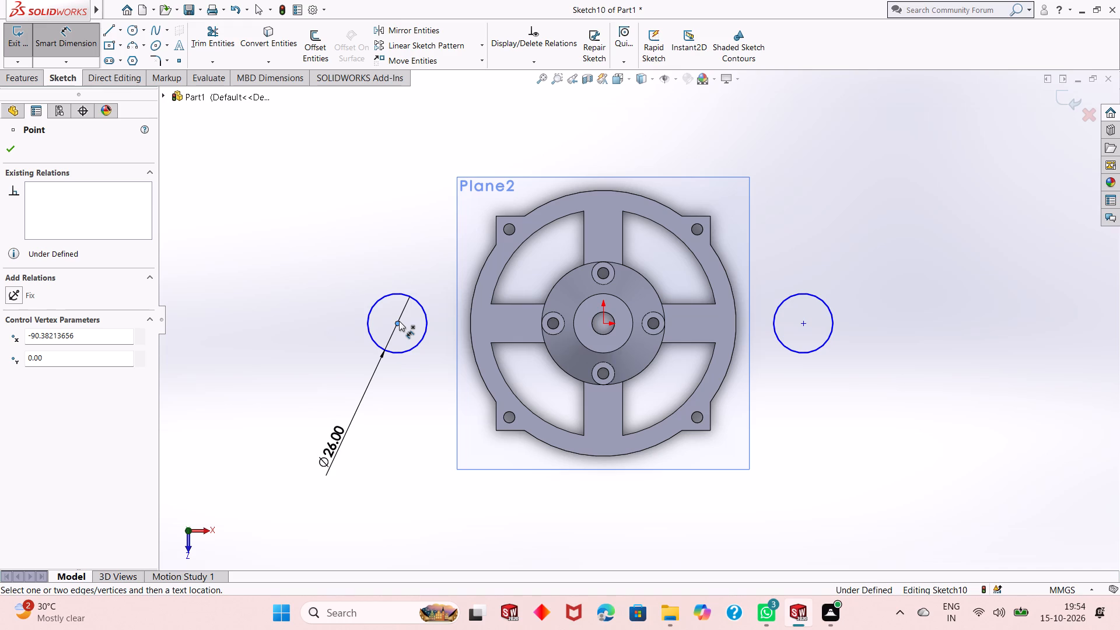
pyautogui.click(602, 323)
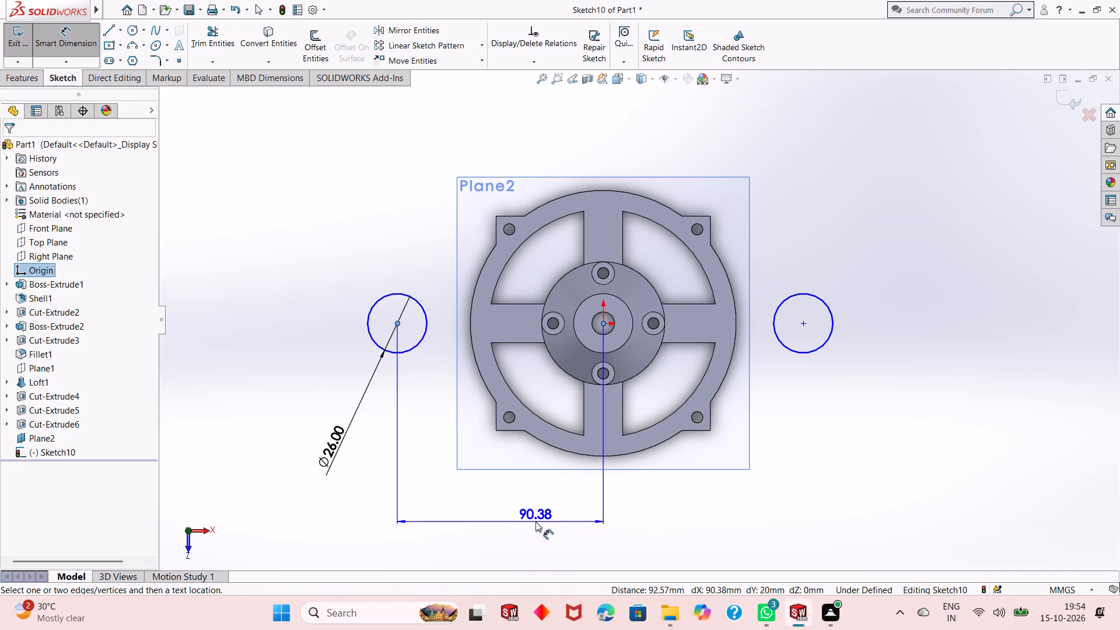
pyautogui.click(535, 521)
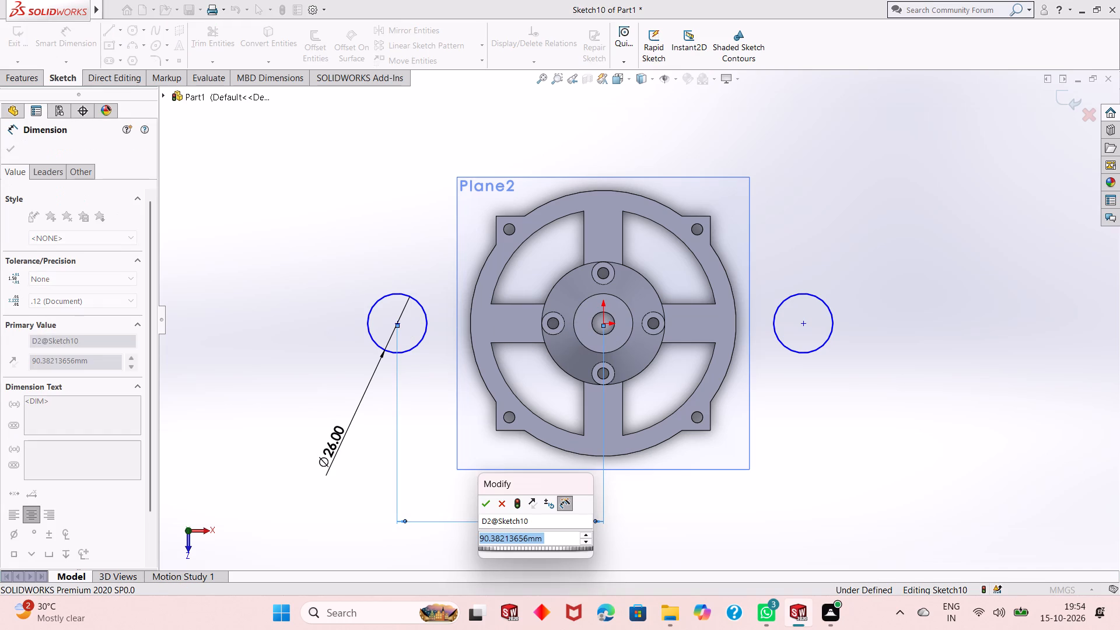
pyautogui.press('Escape')
pyautogui.press('Escape')
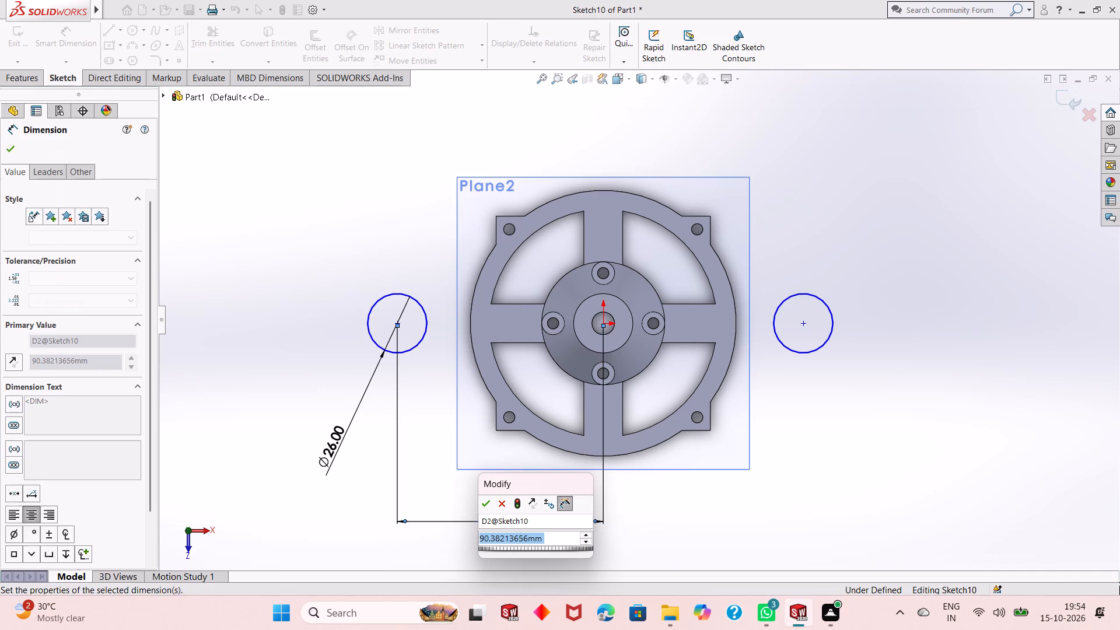
# Undo the horizontal dimension between the origin and the centre of the negative X side circle.
pyautogui.hotkey('ctrl', 'z')
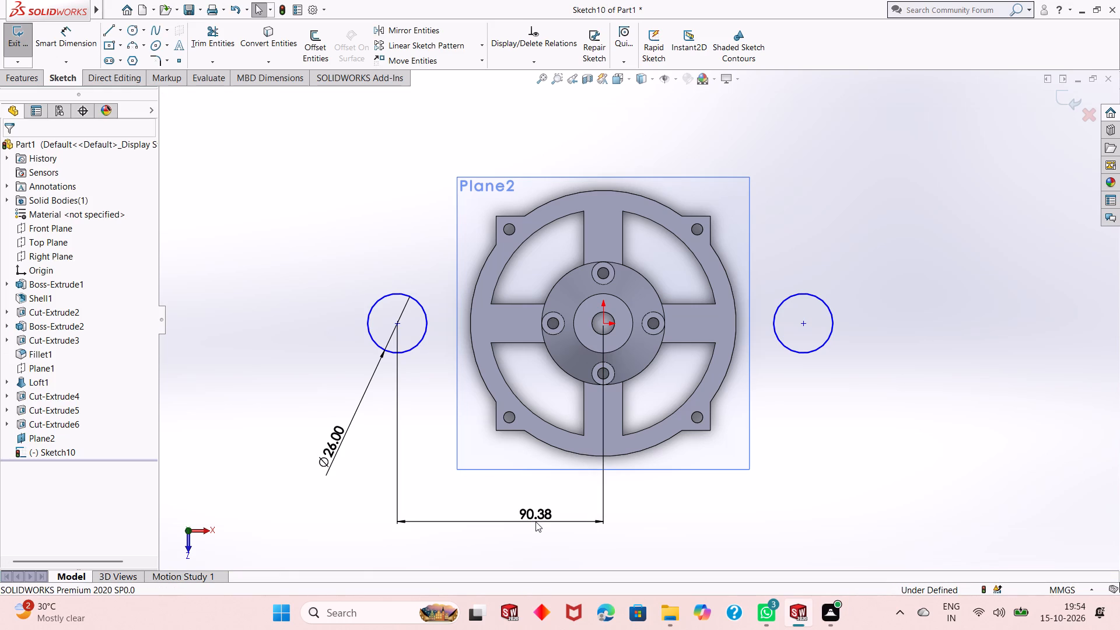
pyautogui.hotkey('ctrl', 'z')
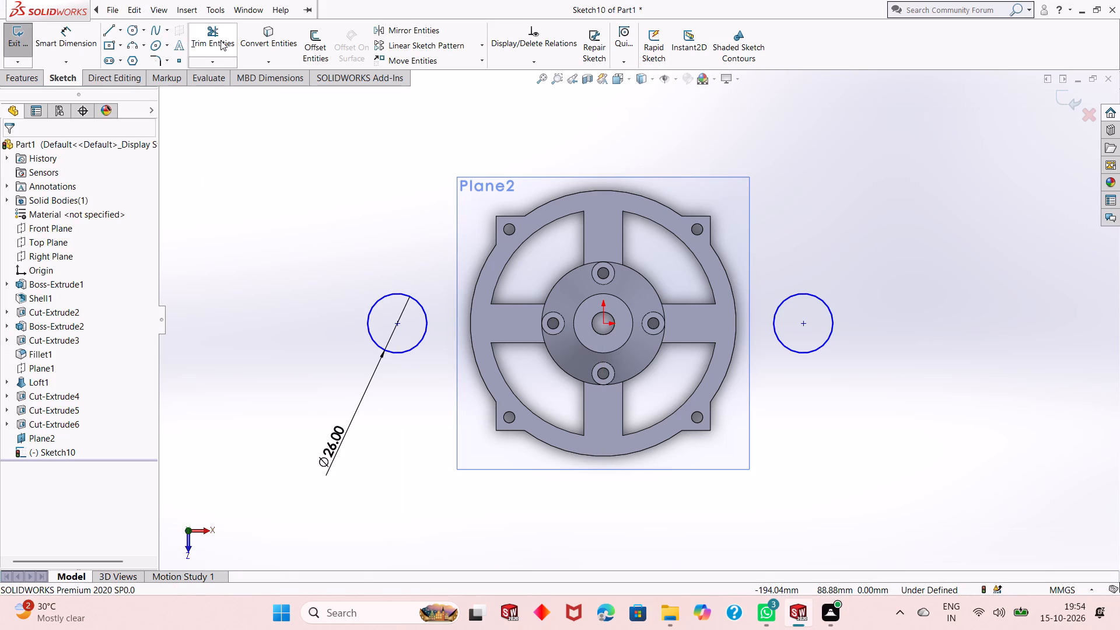
# Dimension the horizontal distance between the centres of the two side circles as 94+70, giving 164 mm.
pyautogui.click(76, 43)
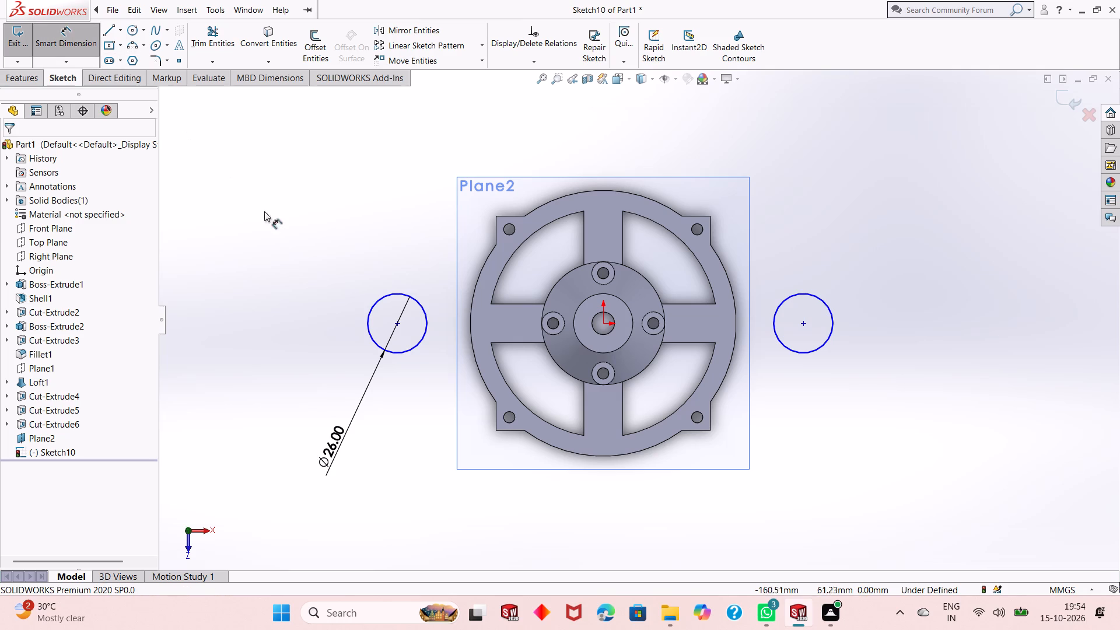
pyautogui.click(402, 326)
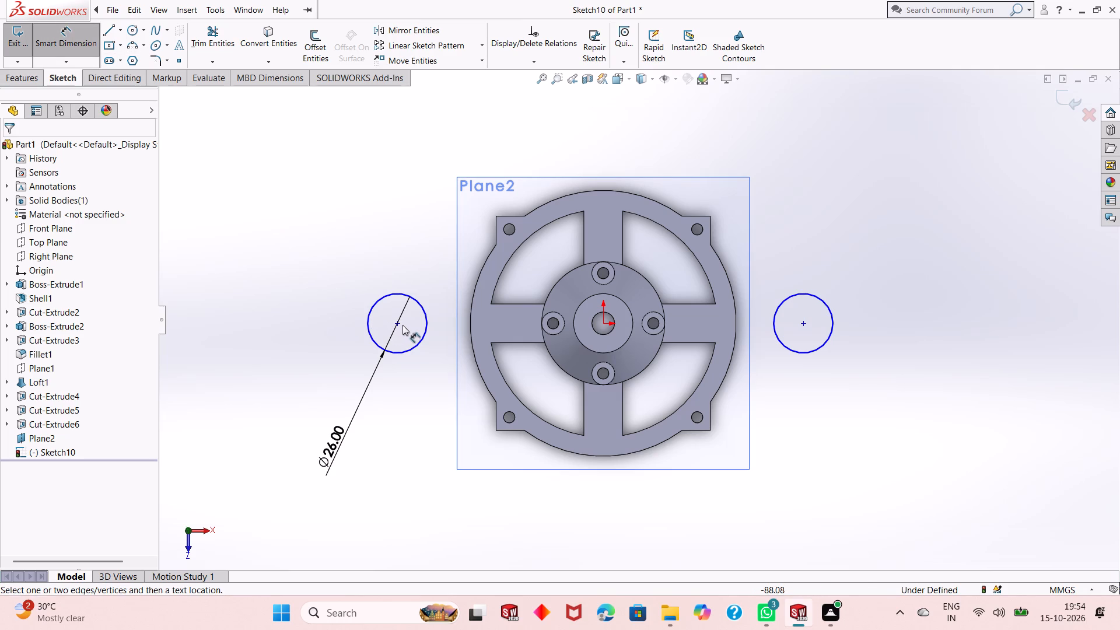
pyautogui.click(394, 327)
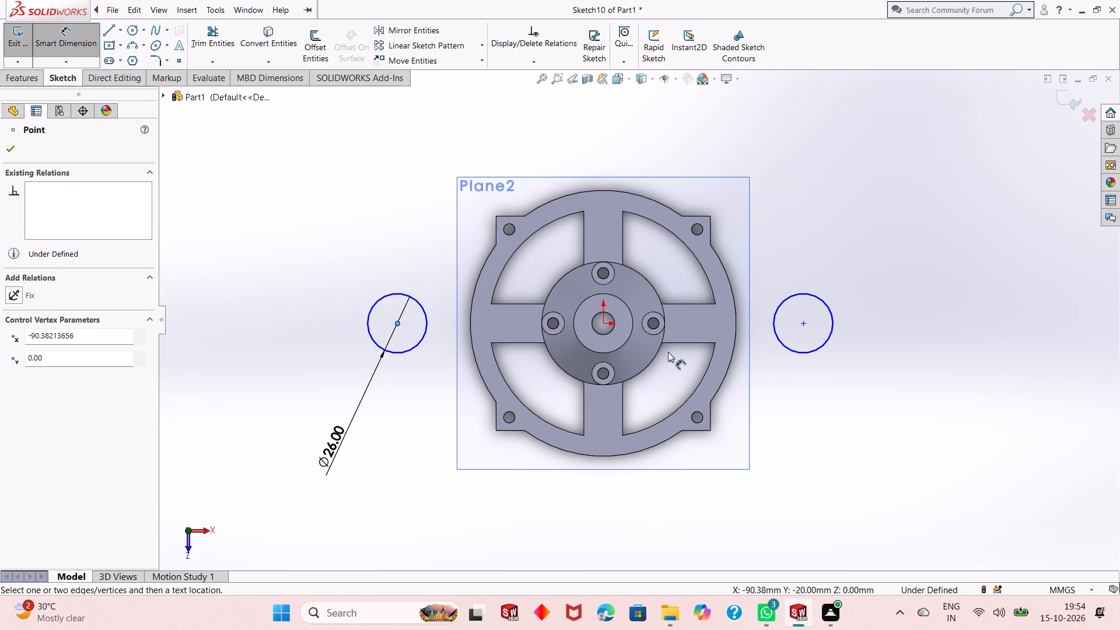
pyautogui.click(801, 327)
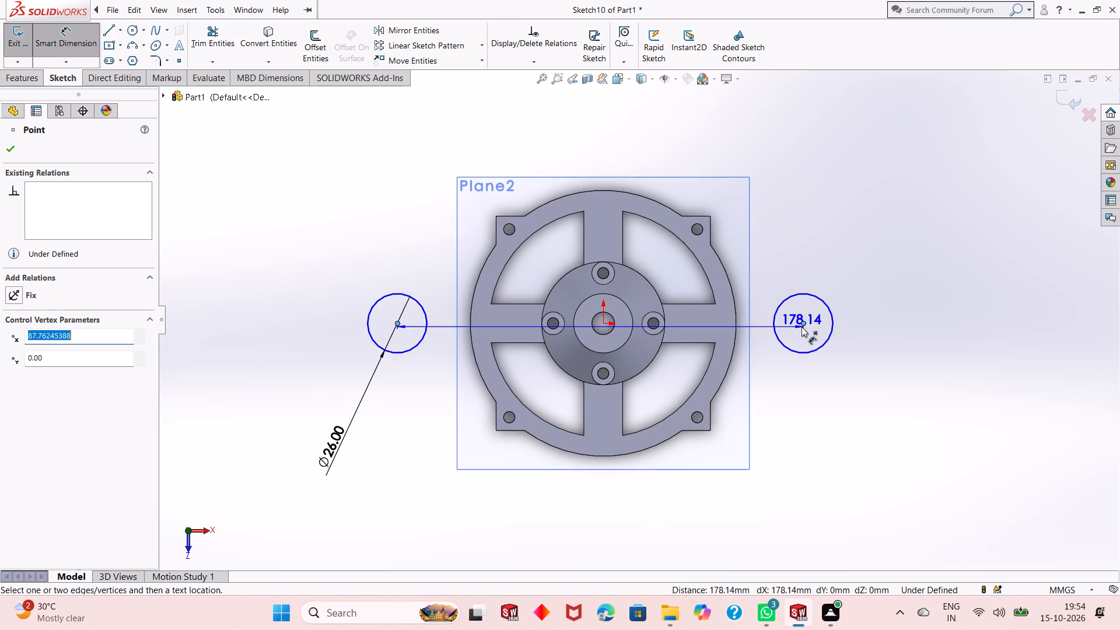
pyautogui.click(747, 514)
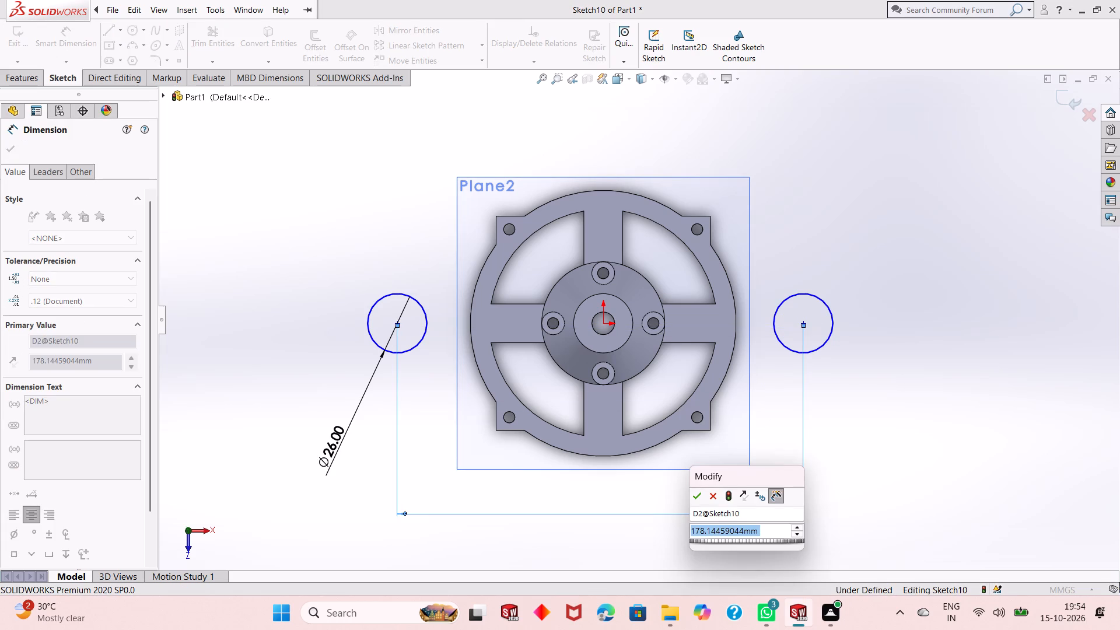
pyautogui.write('94+')
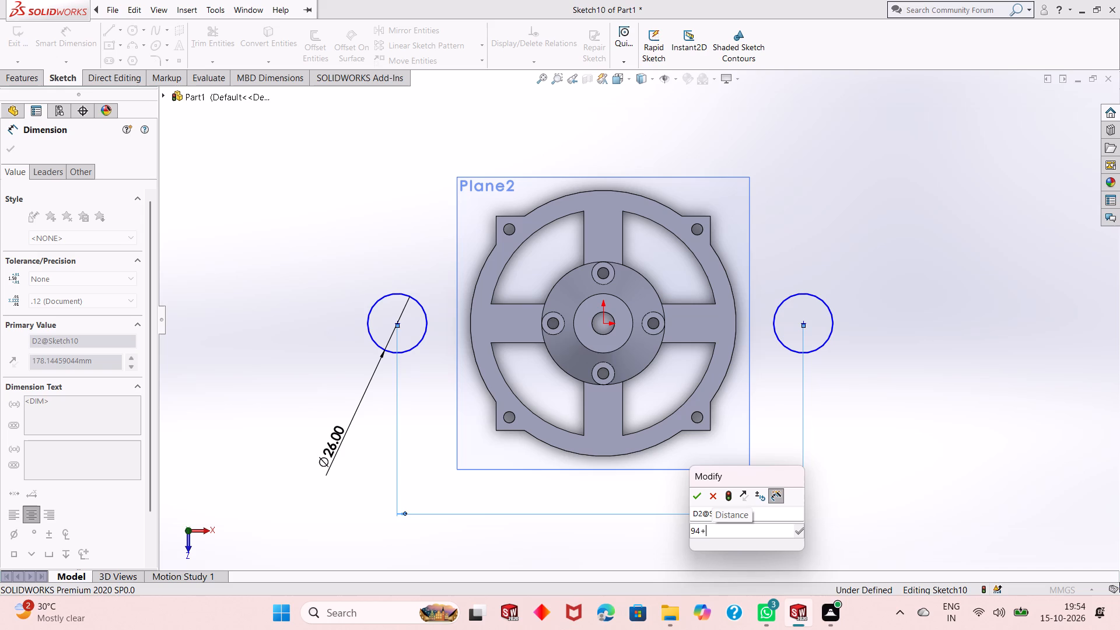
pyautogui.write('70')
pyautogui.press('Return')
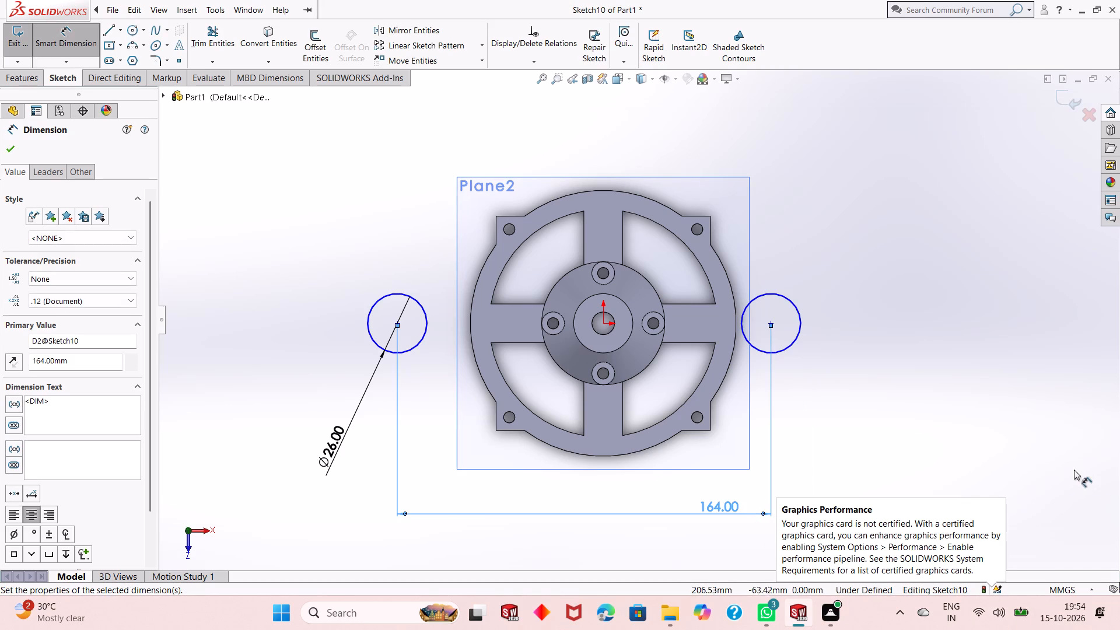
pyautogui.press('Escape')
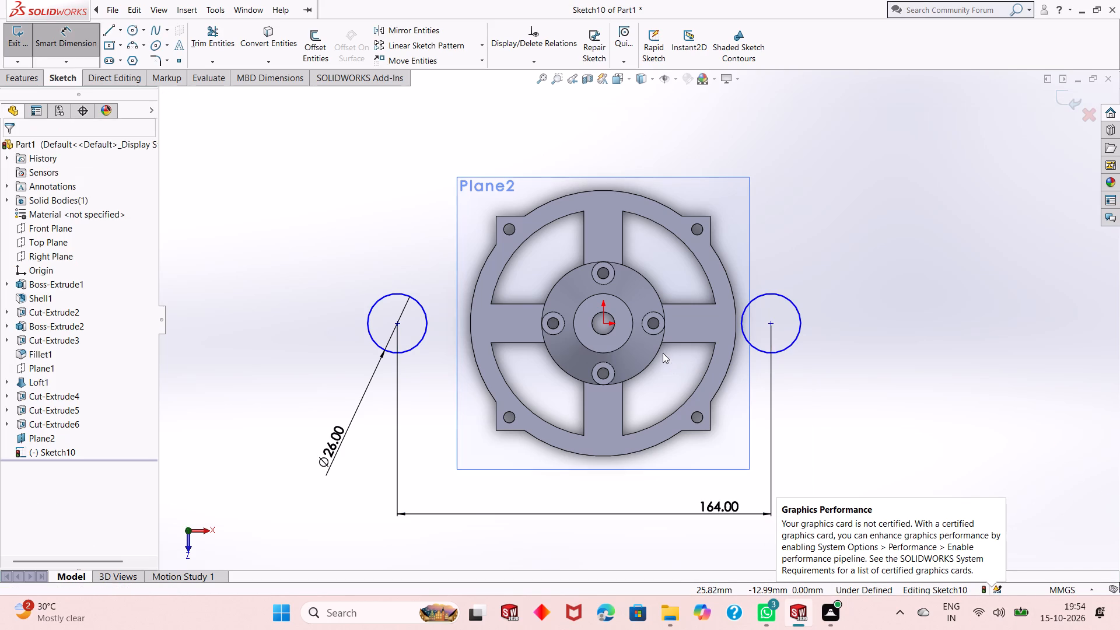
# Apply a Horizontal relation to the origin and the centres of both side circles.
pyautogui.click(603, 323)
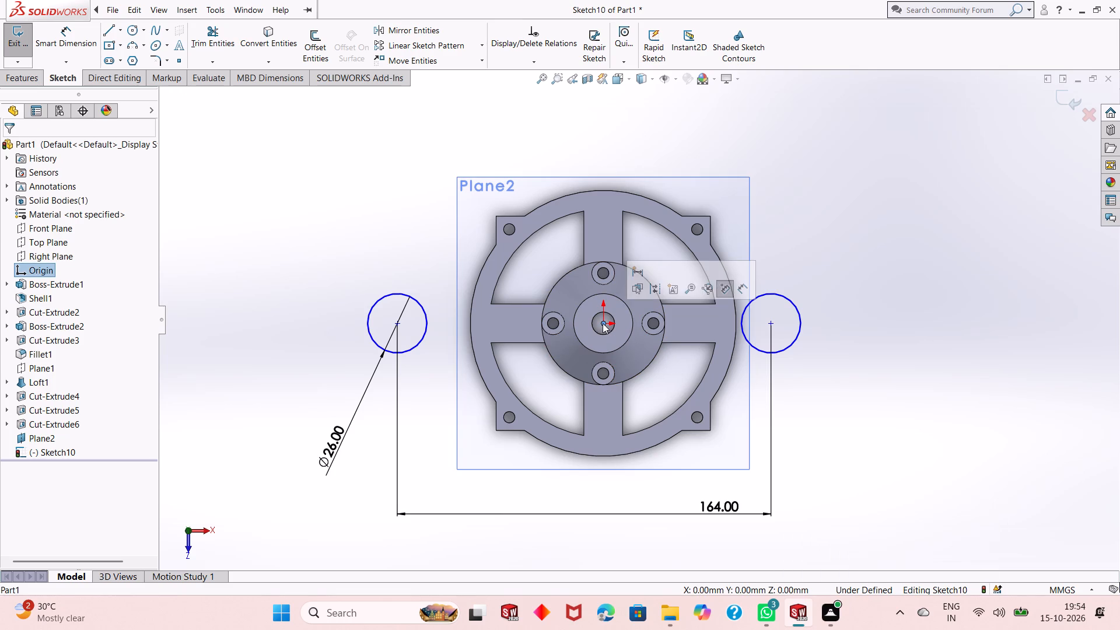
pyautogui.keyDown('ctrl'); pyautogui.click(395, 327); pyautogui.keyUp('ctrl')
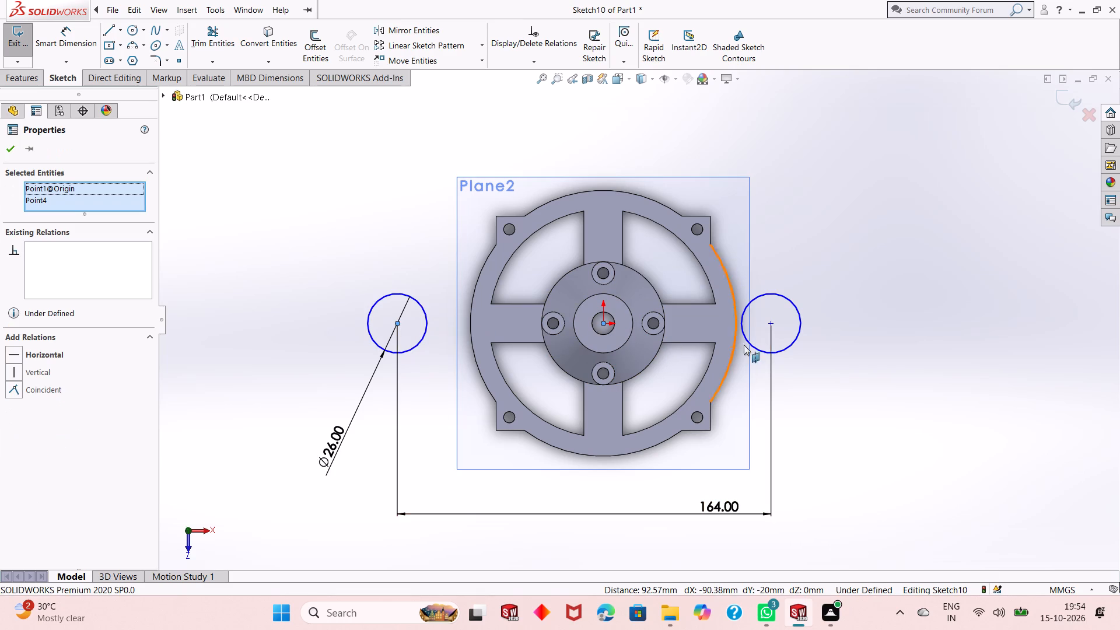
pyautogui.keyDown('ctrl'); pyautogui.click(768, 325); pyautogui.keyUp('ctrl')
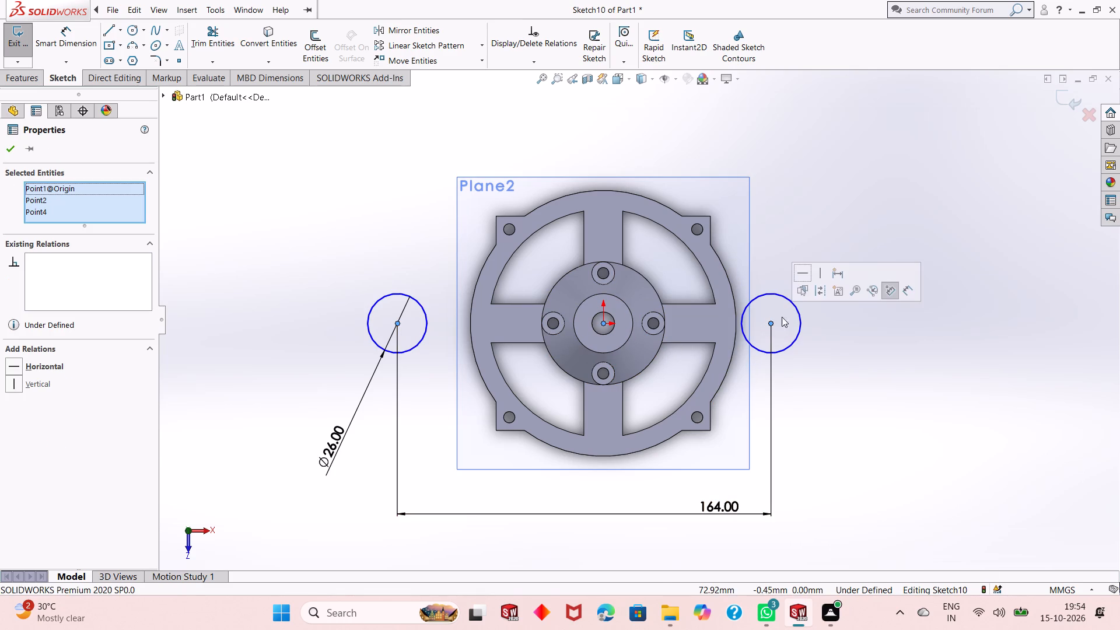
pyautogui.click(800, 271)
pyautogui.click(798, 272)
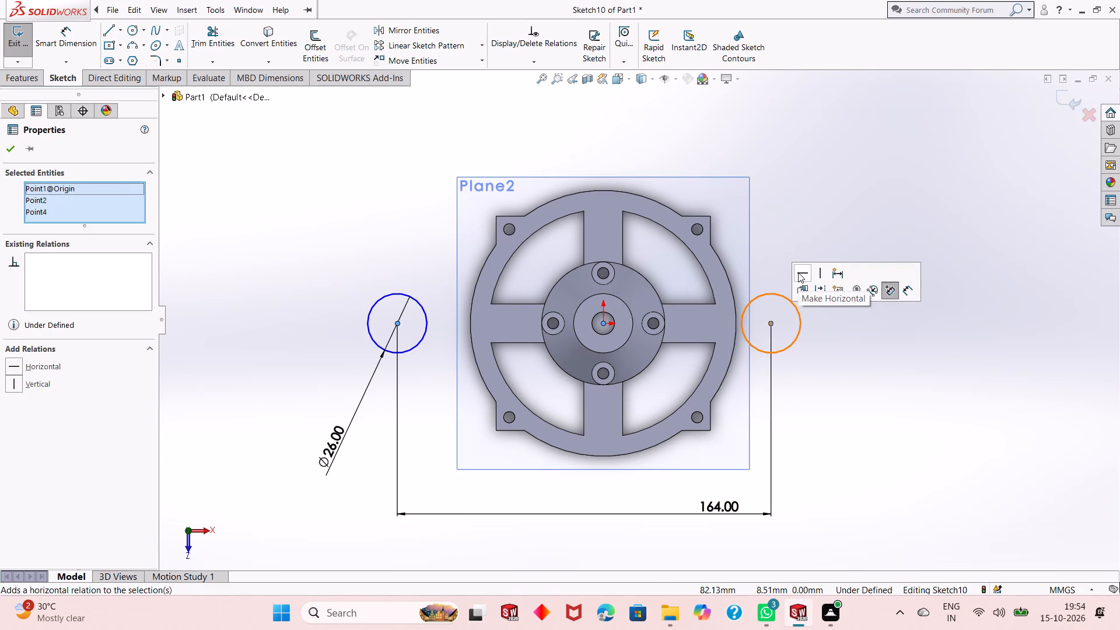
pyautogui.press('Escape')
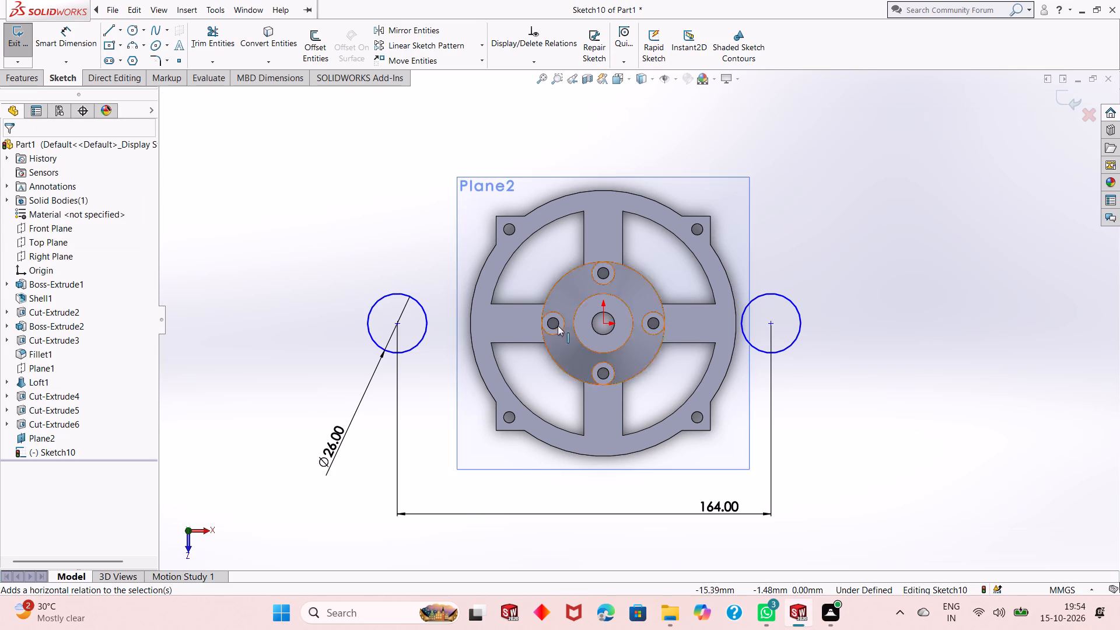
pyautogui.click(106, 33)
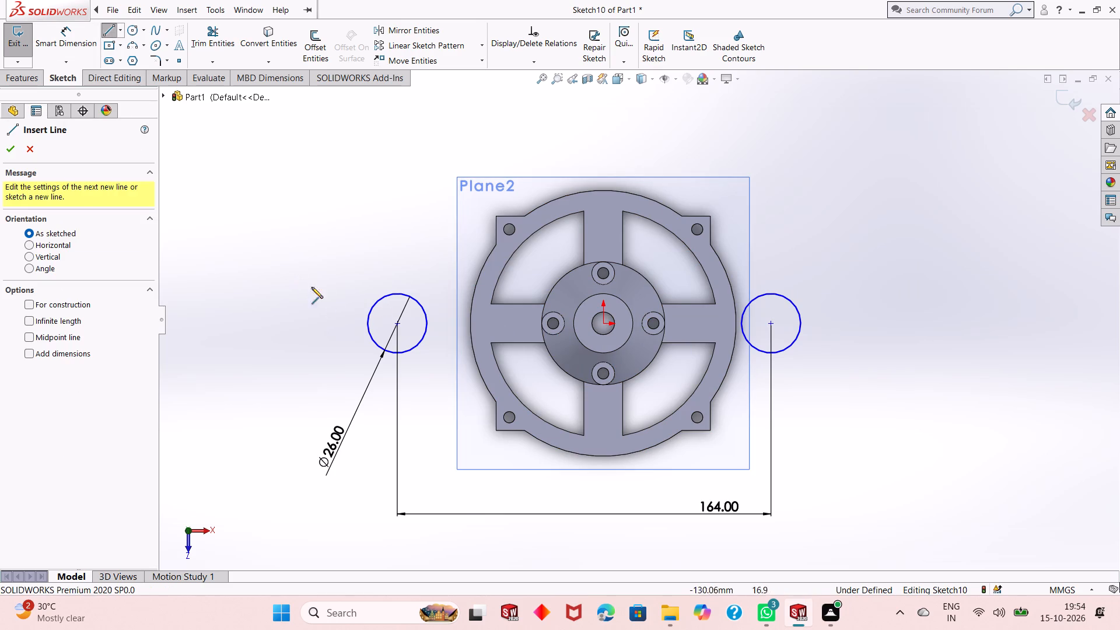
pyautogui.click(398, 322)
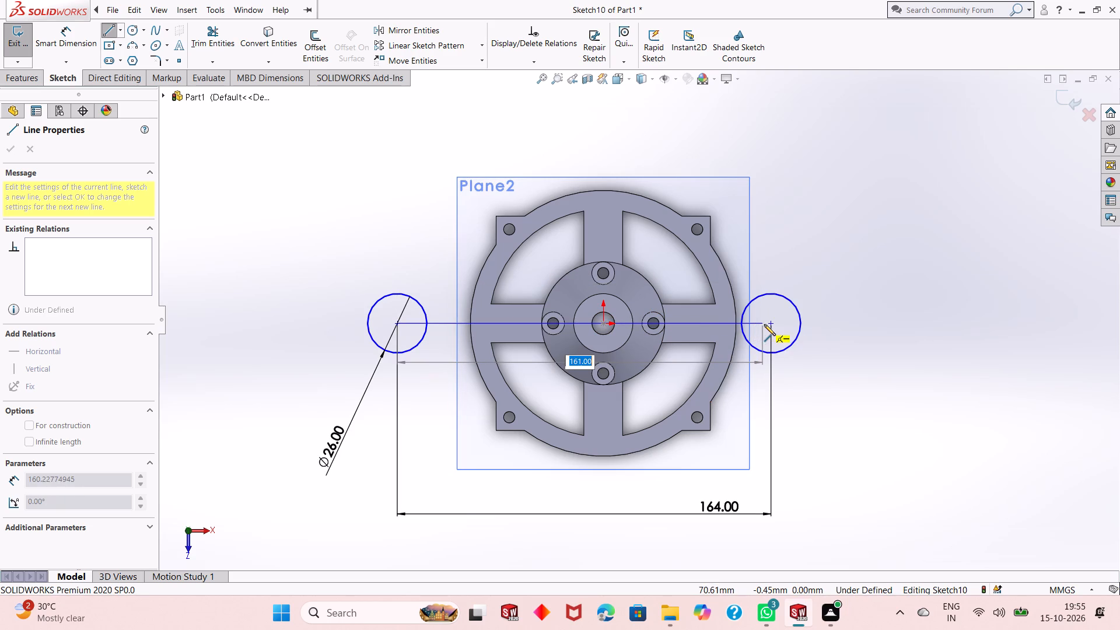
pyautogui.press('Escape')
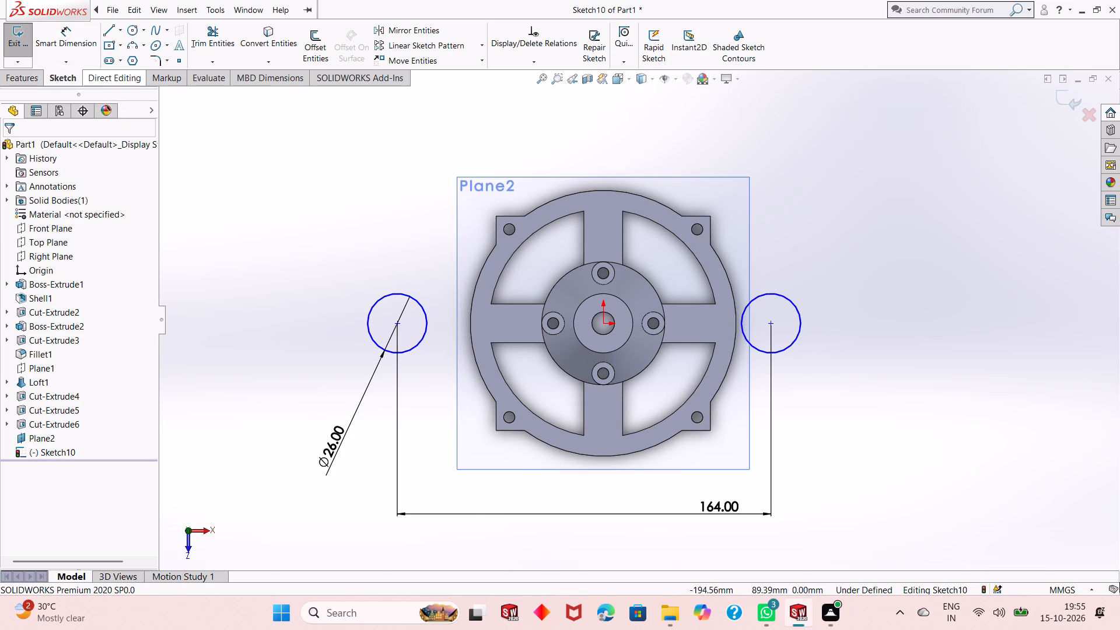
# Sketch a vertical centerline about 8 mm long from the origin towards positive Z.
pyautogui.click(118, 29)
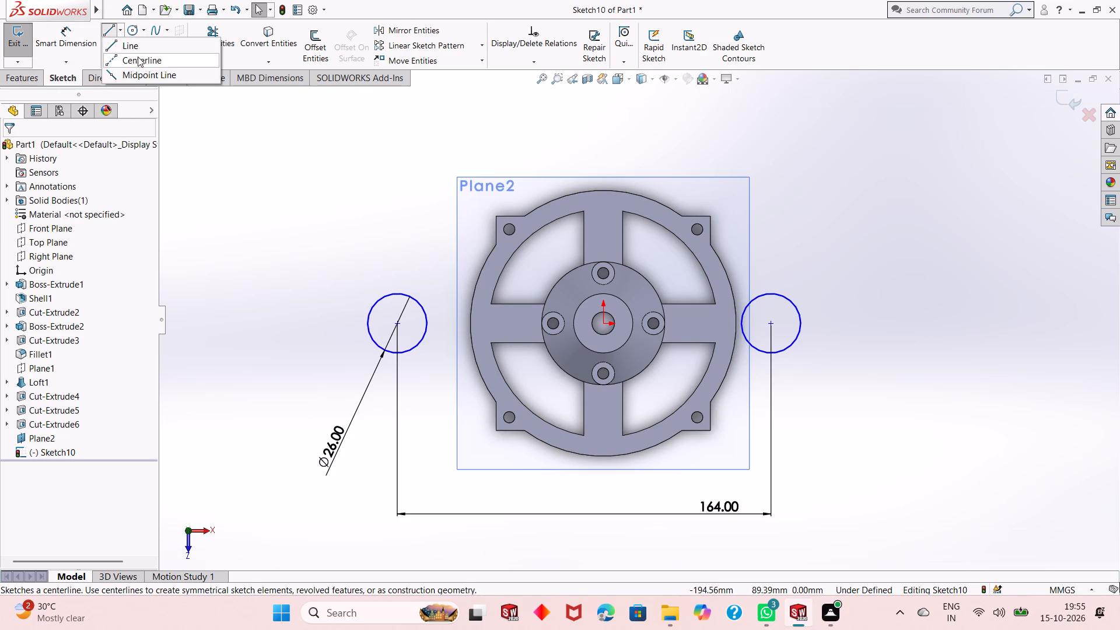
pyautogui.click(140, 61)
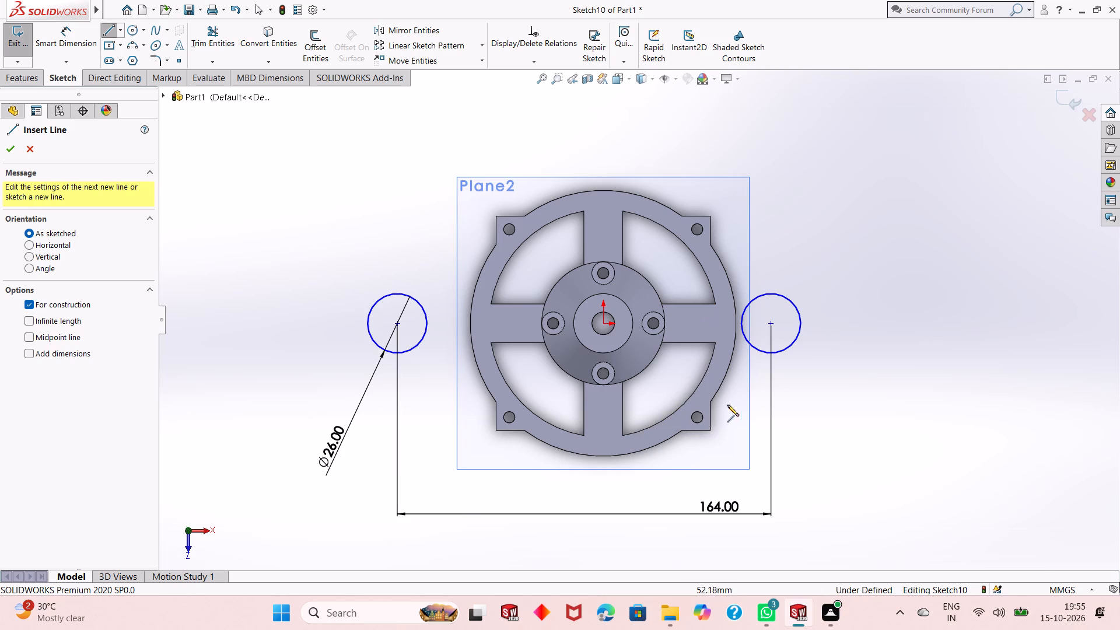
pyautogui.click(603, 323)
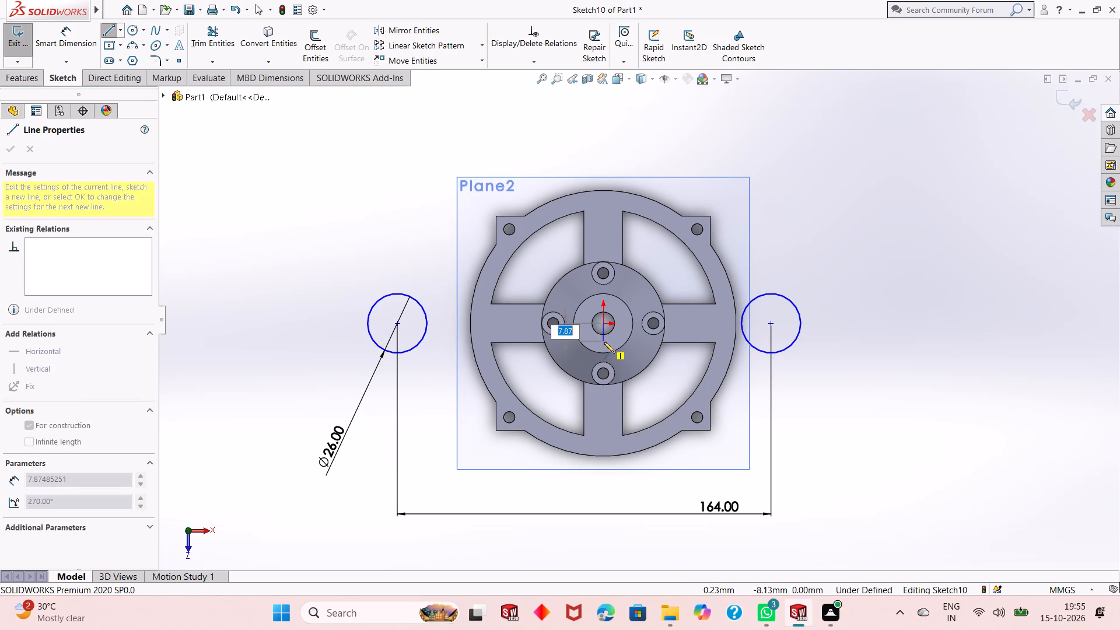
pyautogui.click(604, 342)
pyautogui.press('Escape')
pyautogui.press('Escape')
pyautogui.press('Escape')
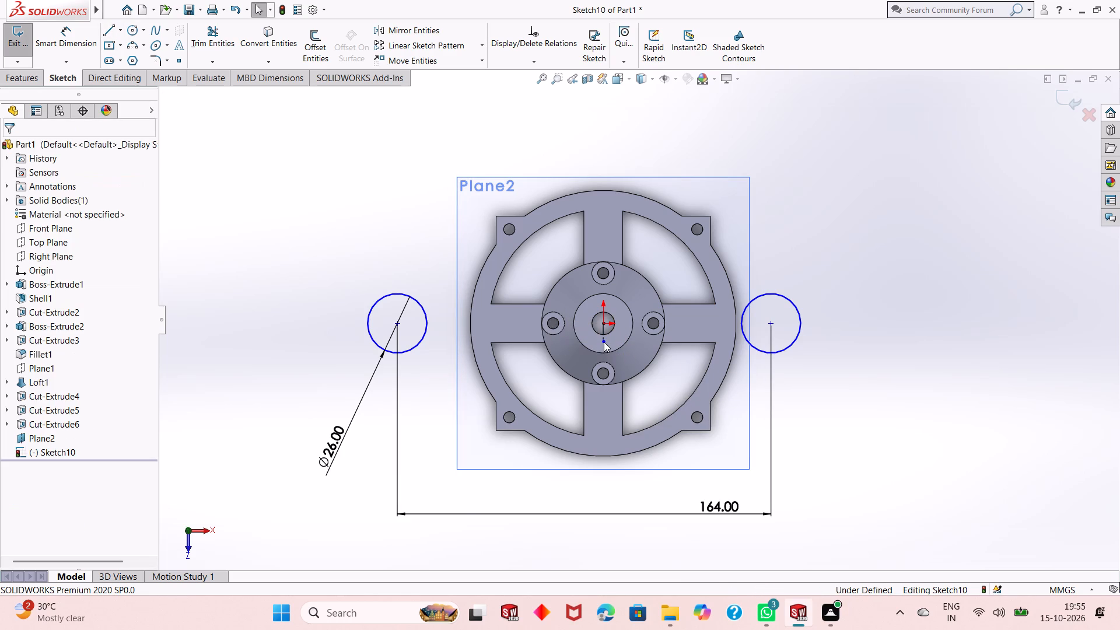
# Apply a Symmetric relation to the two side circle centres about the short vertical centerline.
pyautogui.scroll(-2, 604, 322)
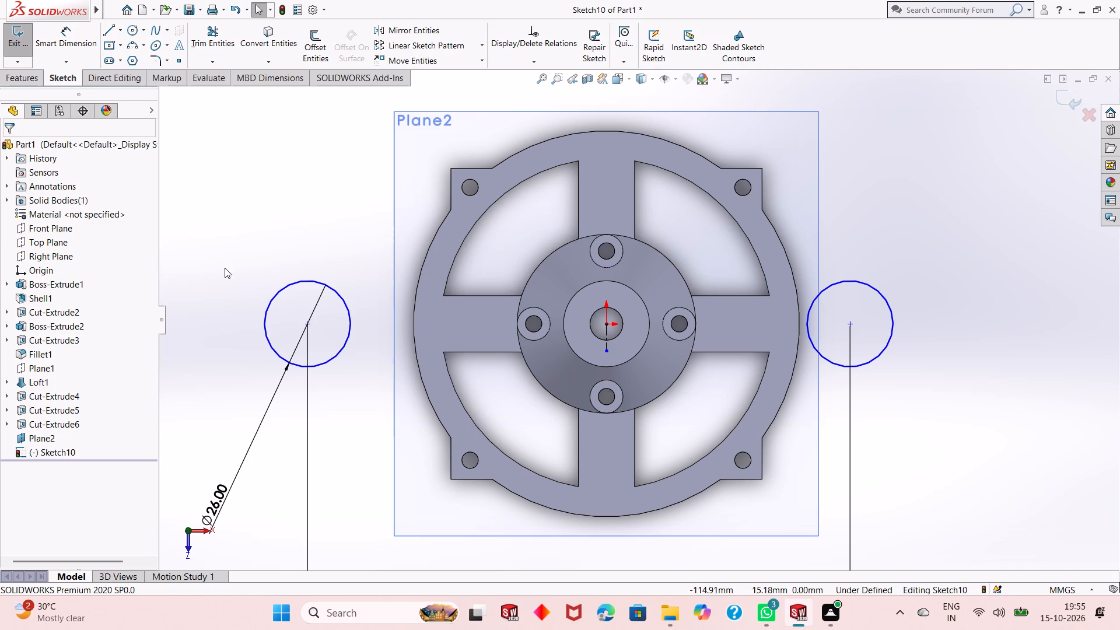
pyautogui.click(308, 324)
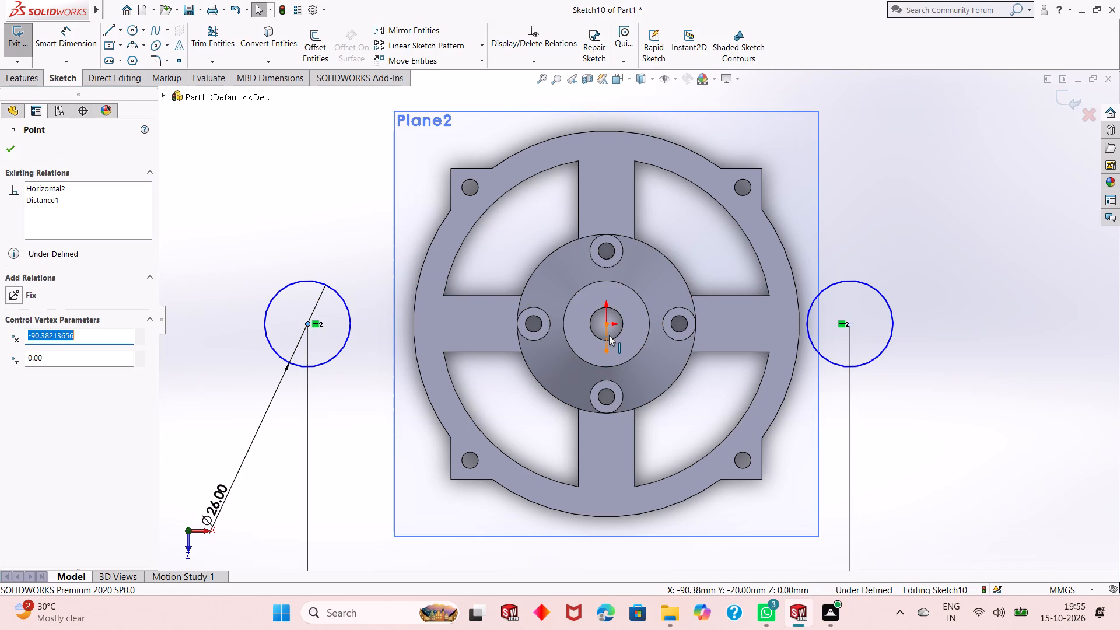
pyautogui.keyDown('ctrl'); pyautogui.click(608, 334); pyautogui.keyUp('ctrl')
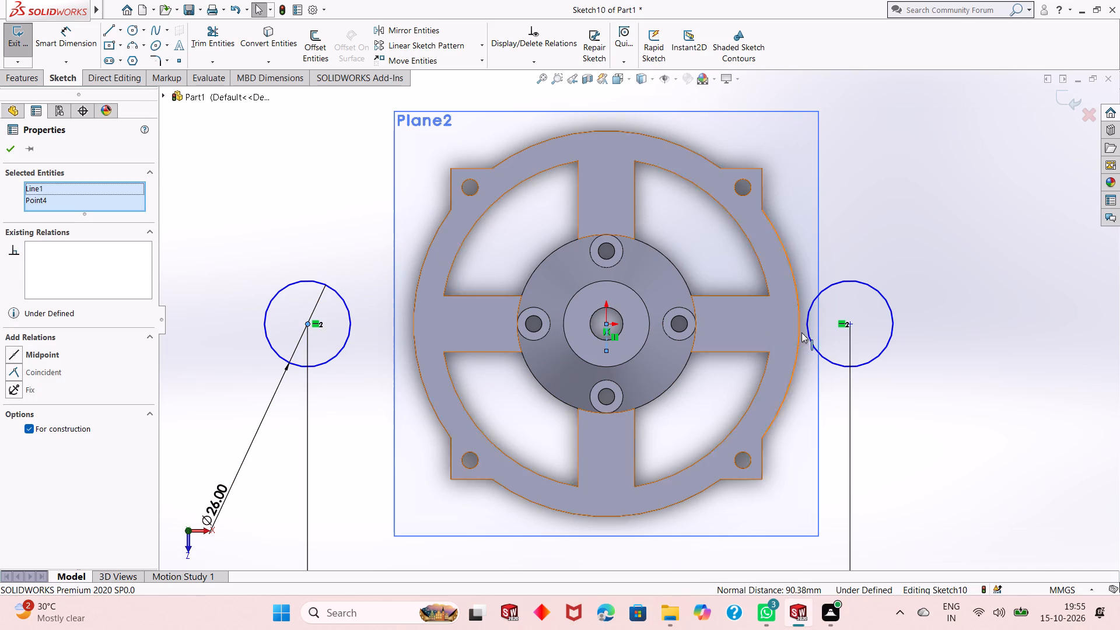
pyautogui.keyDown('ctrl'); pyautogui.click(849, 324); pyautogui.keyUp('ctrl')
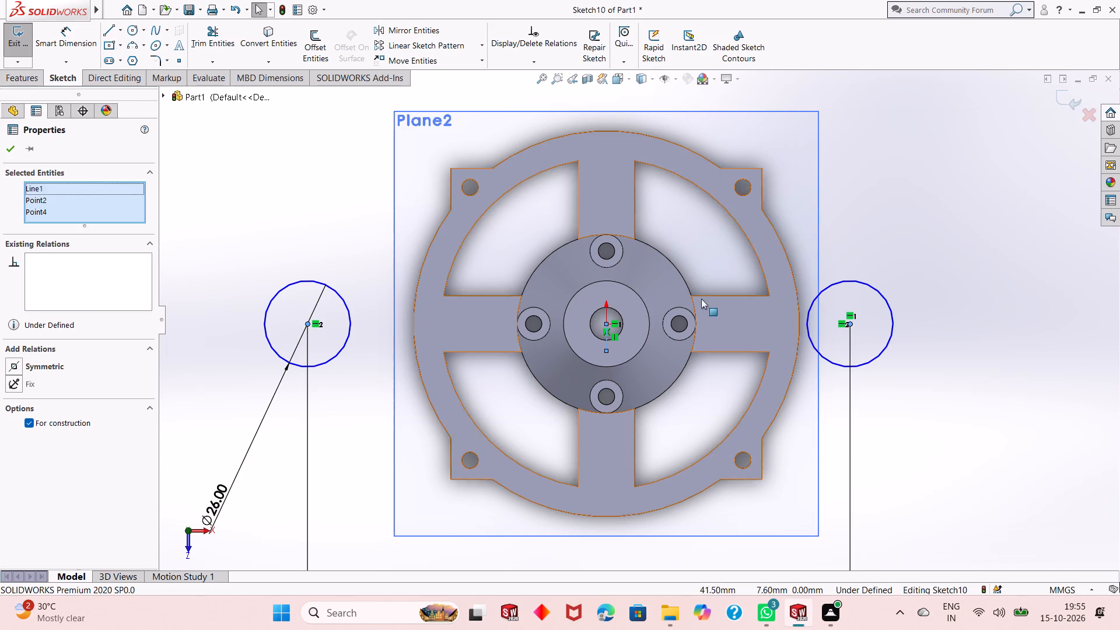
pyautogui.keyDown('ctrl'); pyautogui.click(16, 363); pyautogui.keyUp('ctrl')
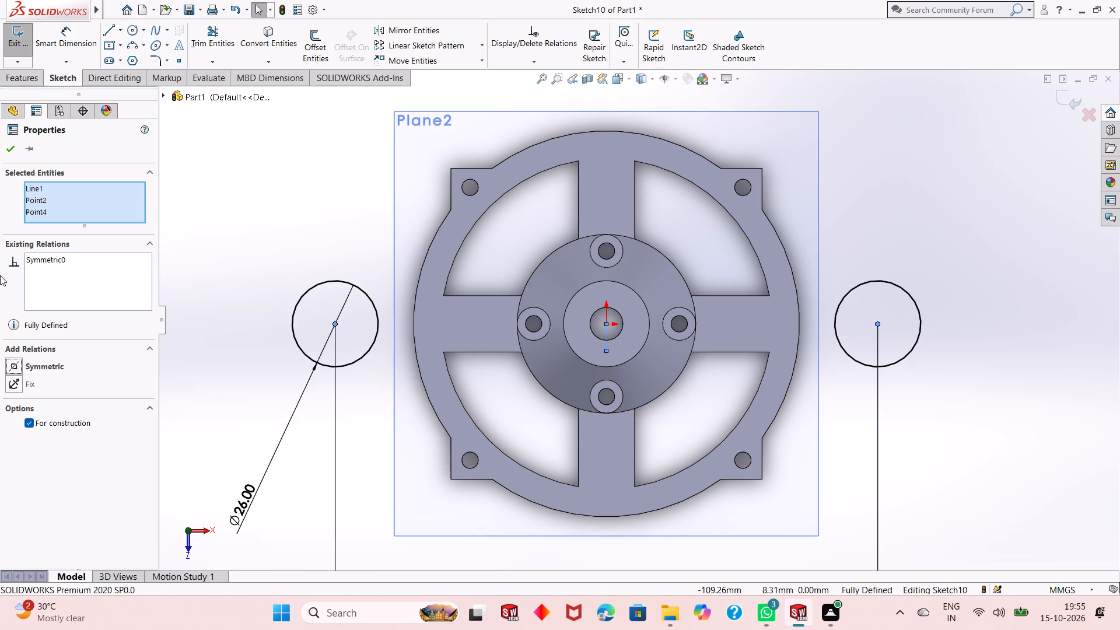
pyautogui.click(6, 150)
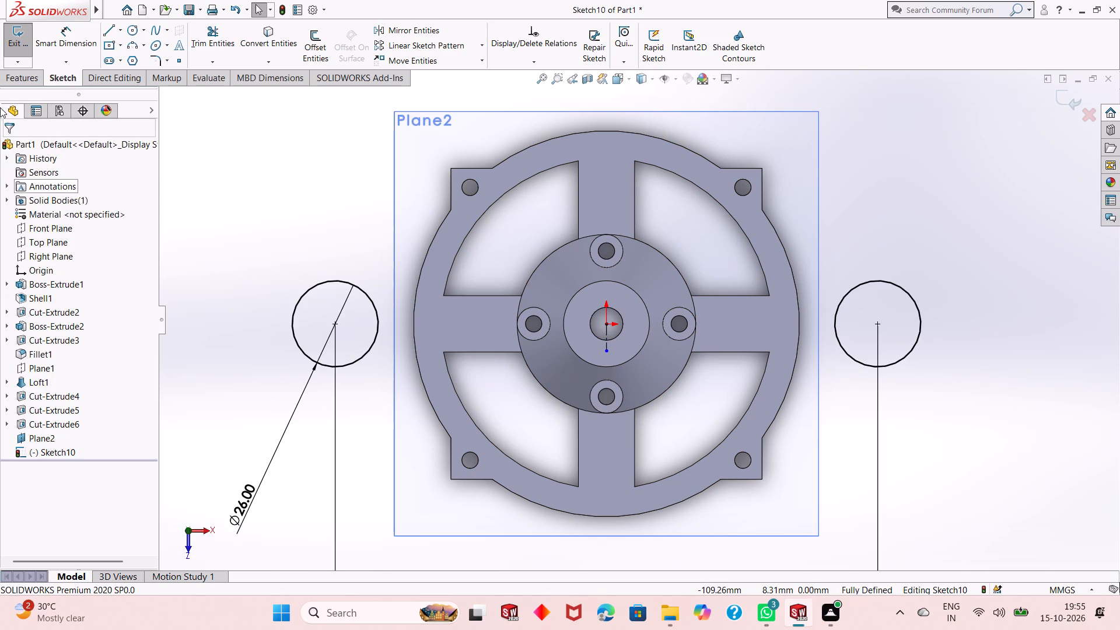
# Sketch a line about 47 mm long from the negative Z side of the negative X circle to the corner where the ring meets the nearest lug.
pyautogui.click(102, 29)
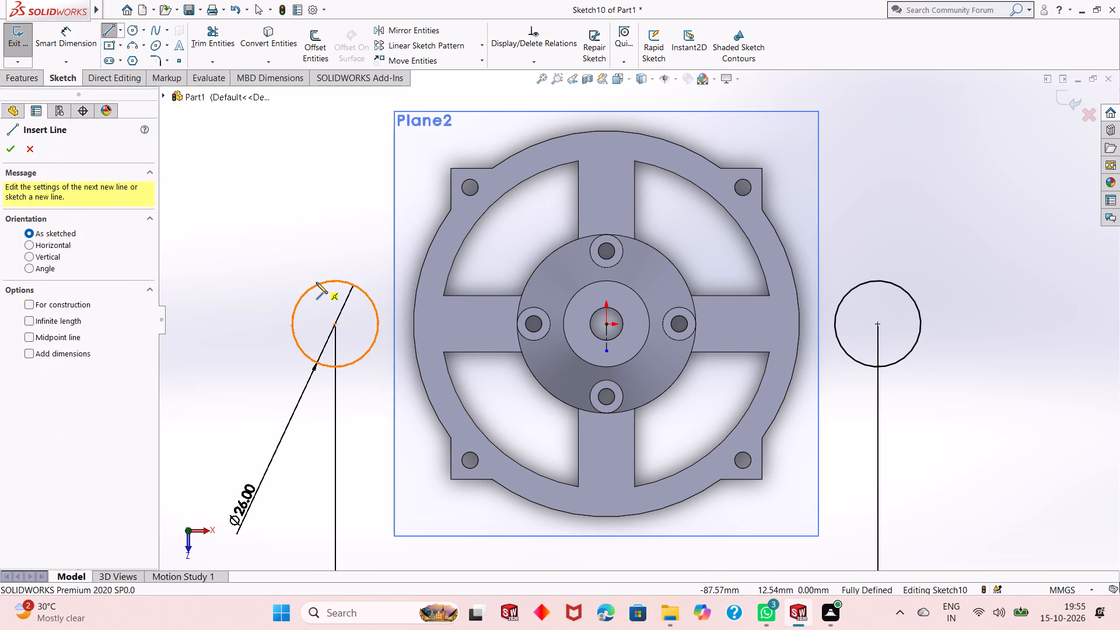
pyautogui.click(315, 283)
pyautogui.click(453, 210)
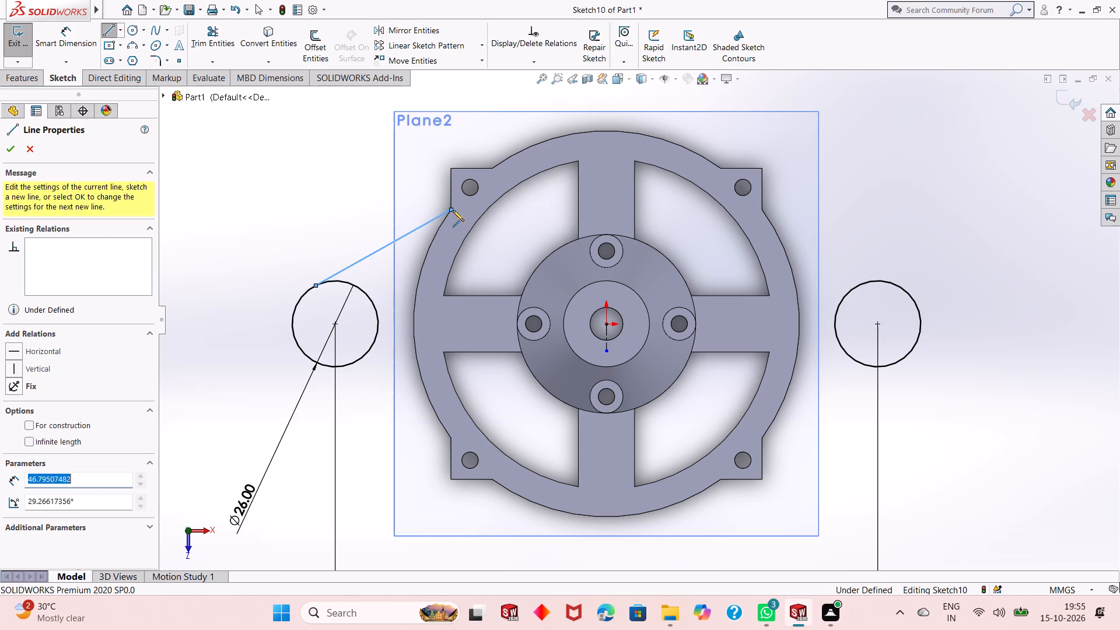
pyautogui.press('Escape')
pyautogui.press('Escape')
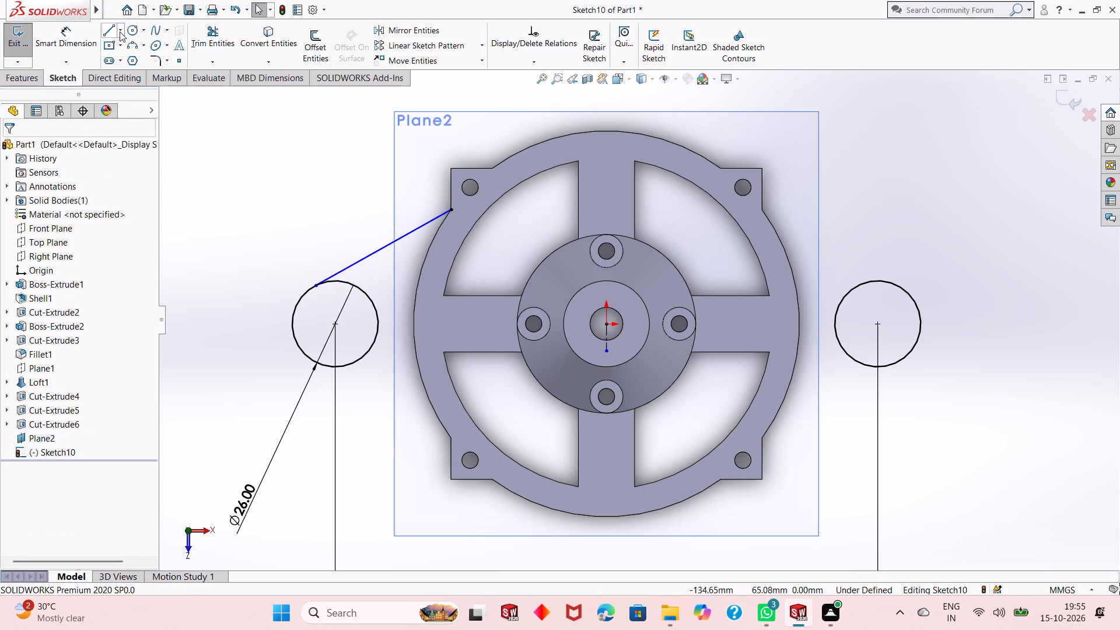
# Sketch a matching line from the ring and lug corner on the positive X, negative Z side to the far upper edge of the positive X circle.
pyautogui.click(104, 31)
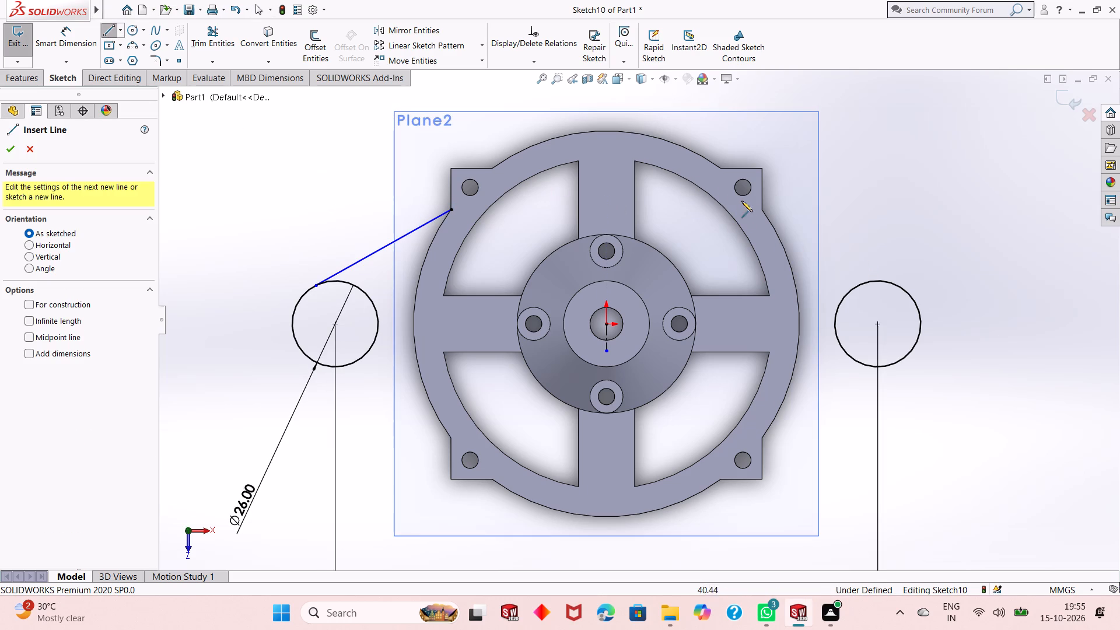
pyautogui.click(761, 211)
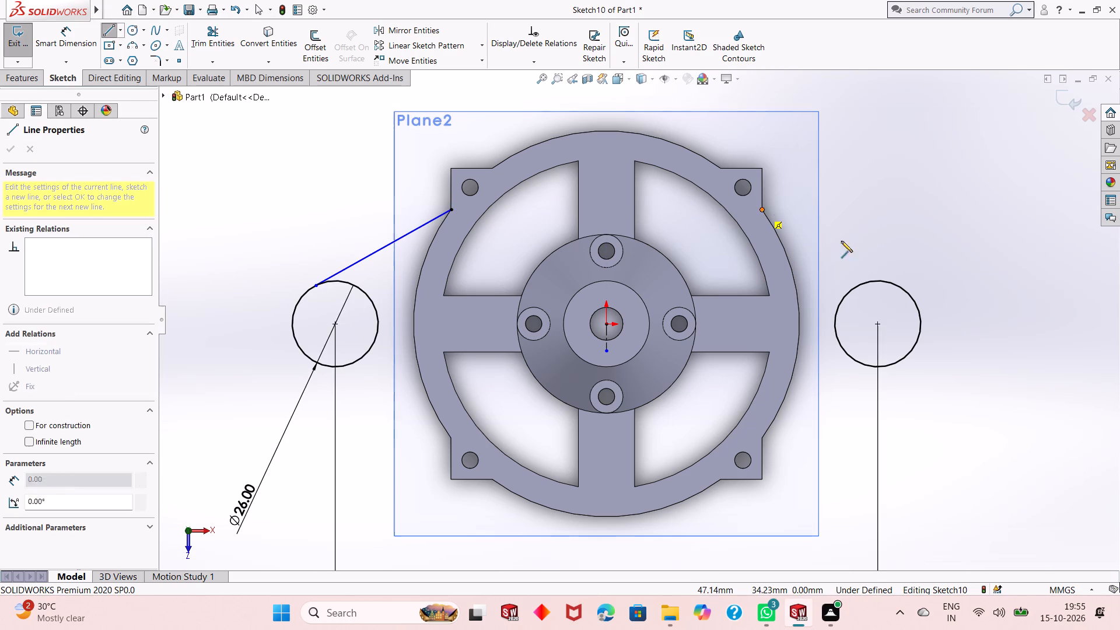
pyautogui.click(890, 285)
pyautogui.press('Escape')
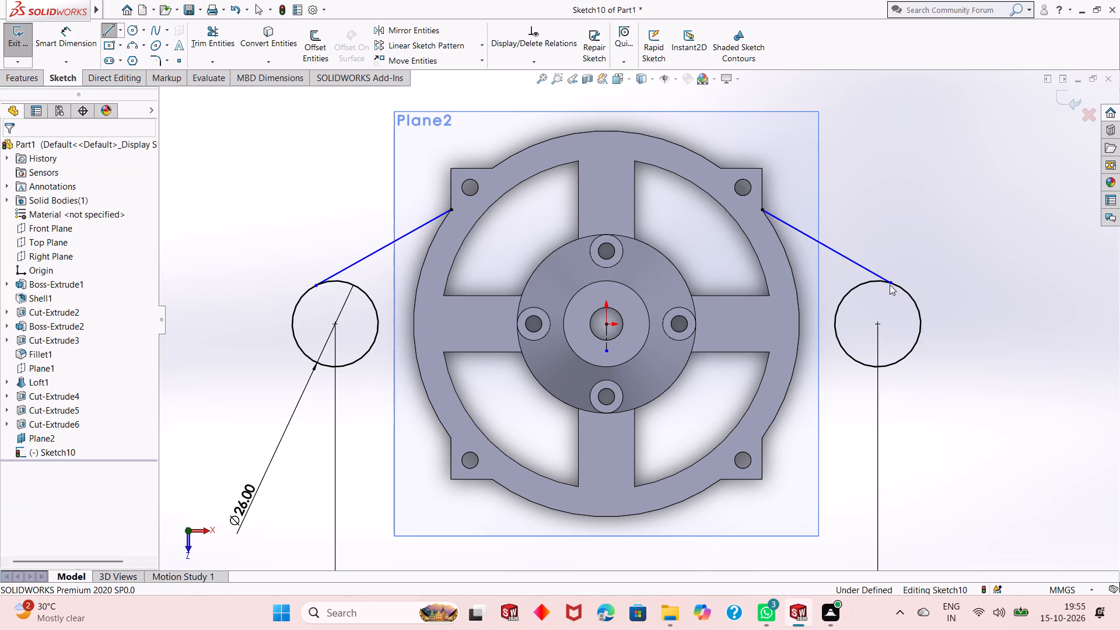
pyautogui.press('Escape')
pyautogui.press('Escape')
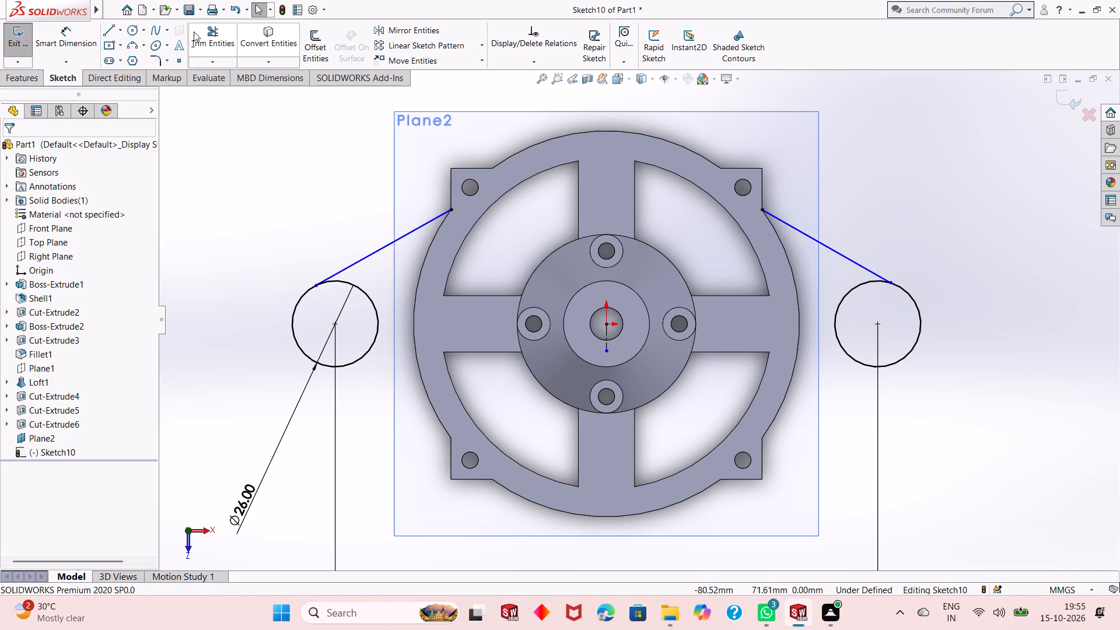
# Sketch a line about 47 mm long from the positive Z side of the negative X circle to the nearest ring and lug corner.
pyautogui.click(112, 33)
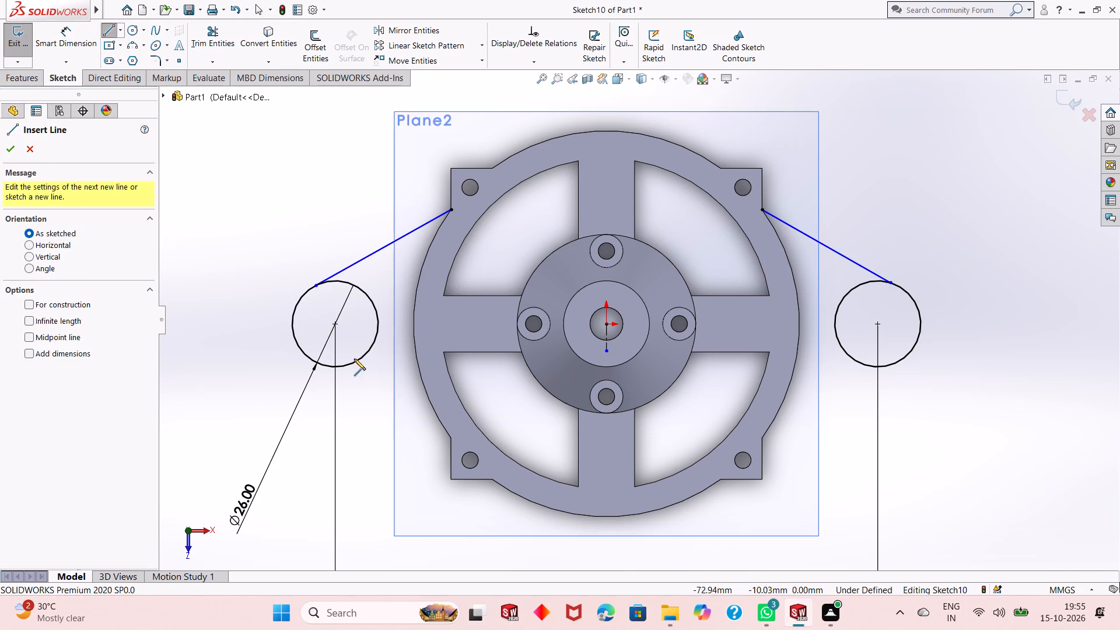
pyautogui.click(305, 356)
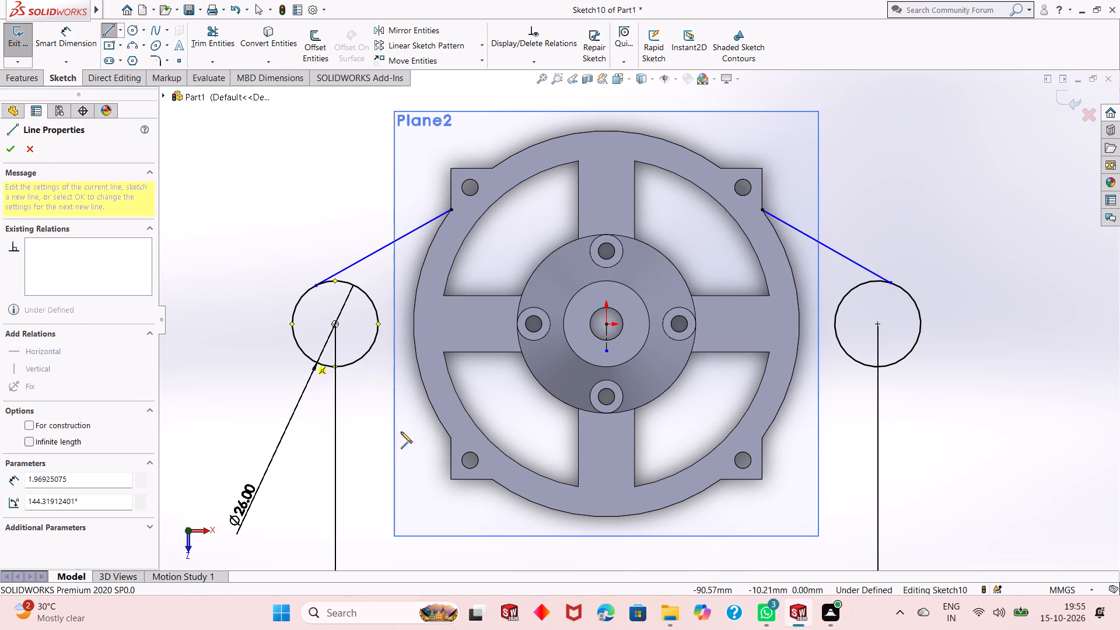
pyautogui.click(449, 438)
pyautogui.press('Escape')
pyautogui.press('Escape')
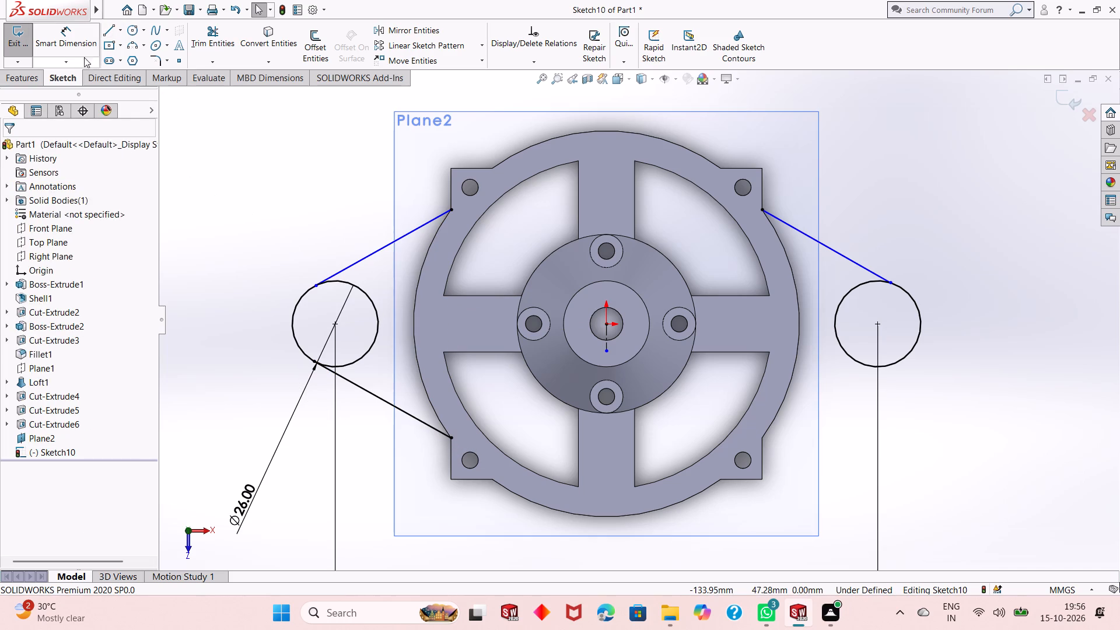
# Sketch a matching line from the positive X, positive Z ring and lug corner to the outer positive Z edge of the positive X circle.
pyautogui.click(110, 27)
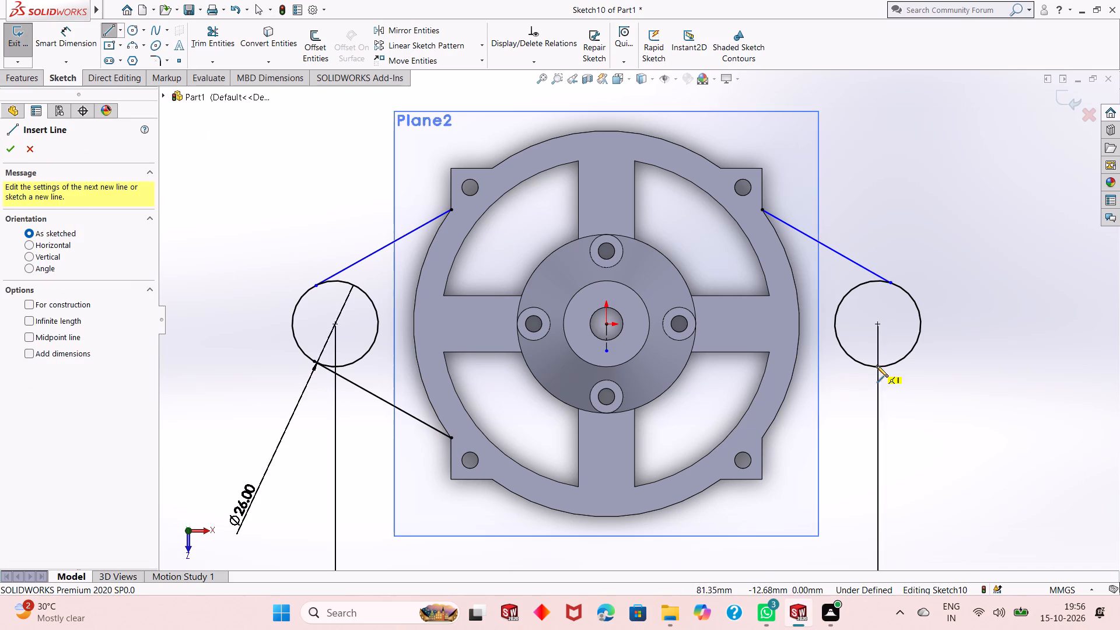
pyautogui.click(764, 437)
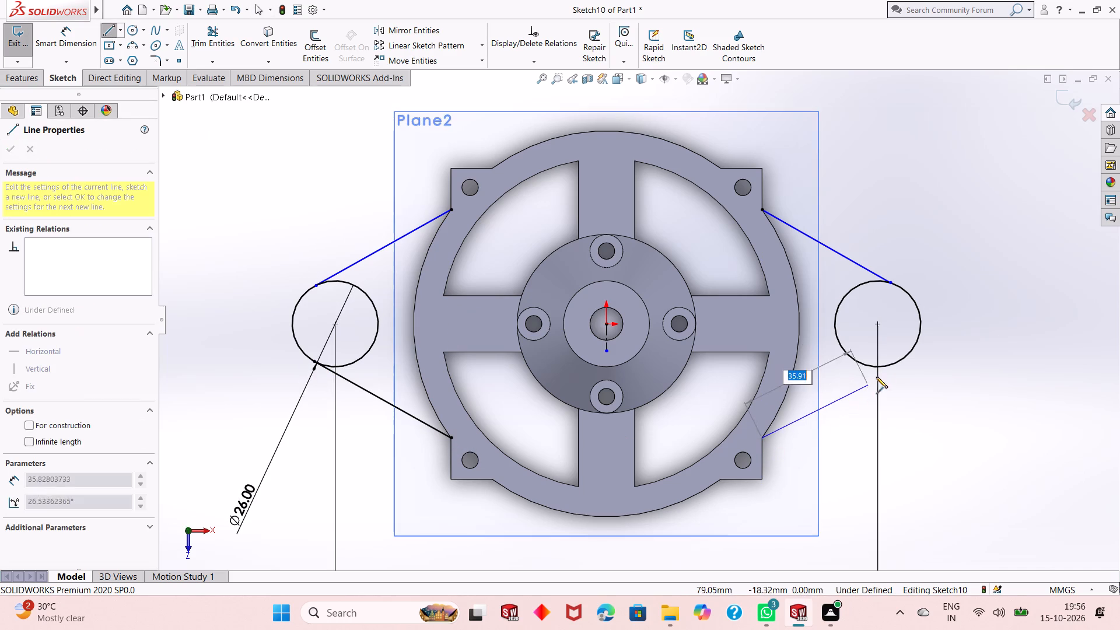
pyautogui.click(895, 360)
pyautogui.press('Escape')
pyautogui.press('Escape')
pyautogui.press('Escape')
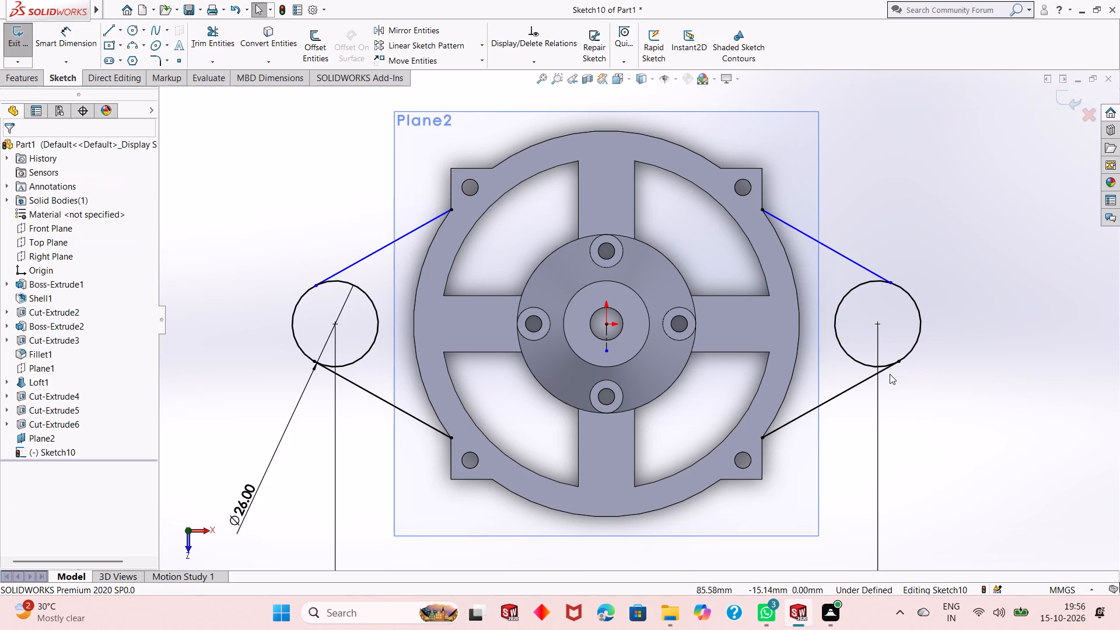
# Apply Tangent relations between each negative Z side line and the side circle it meets.
pyautogui.click(845, 256)
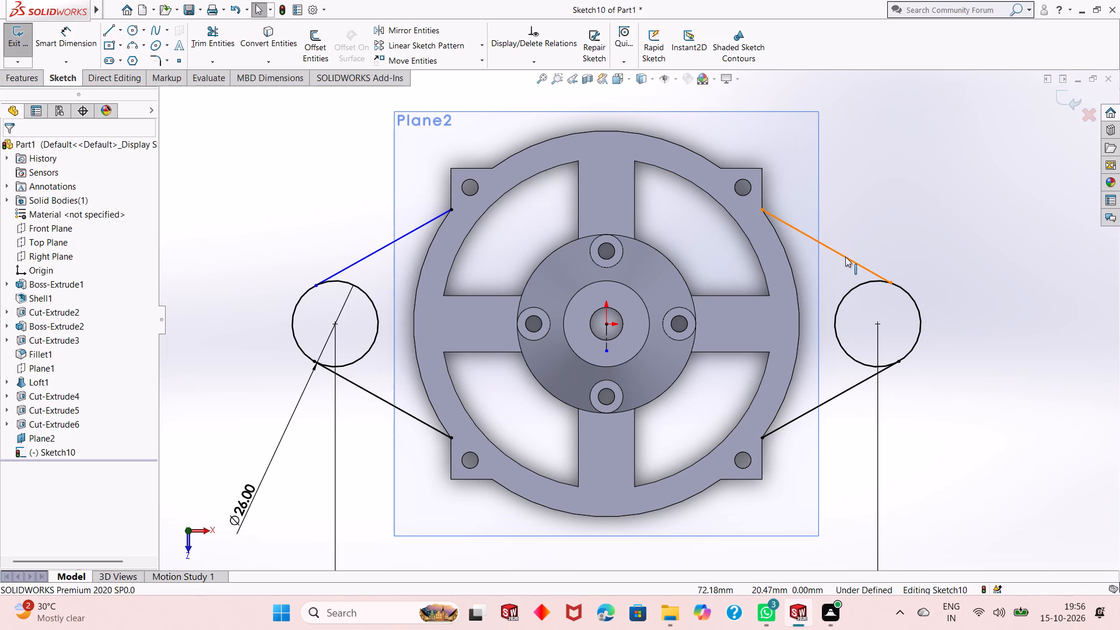
pyautogui.keyDown('ctrl'); pyautogui.click(859, 289); pyautogui.keyUp('ctrl')
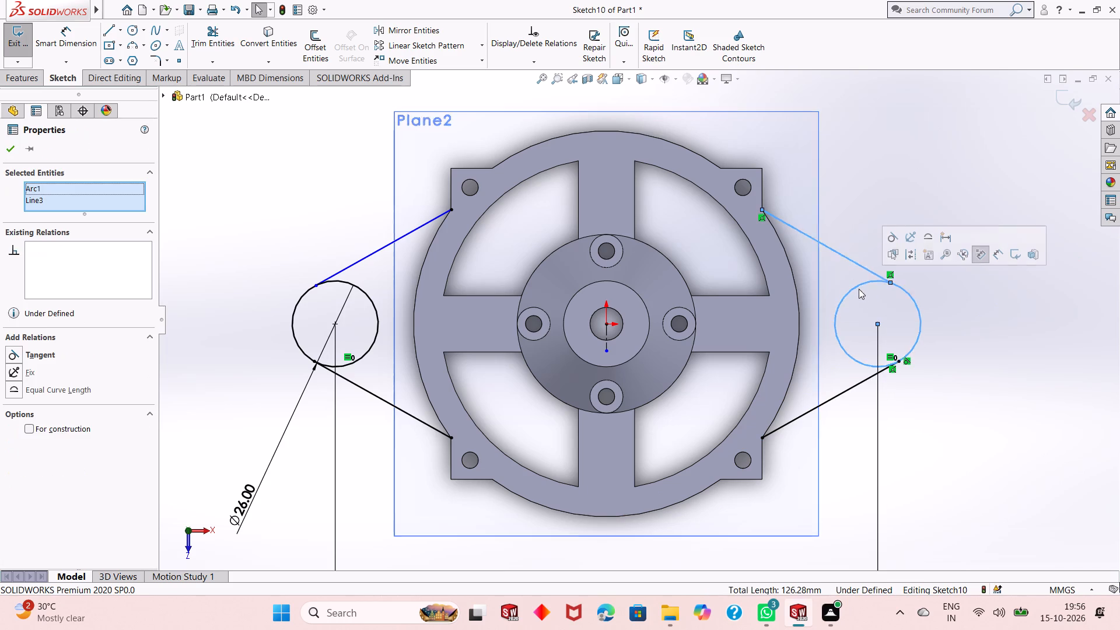
pyautogui.click(894, 240)
pyautogui.press('Escape')
pyautogui.press('Escape')
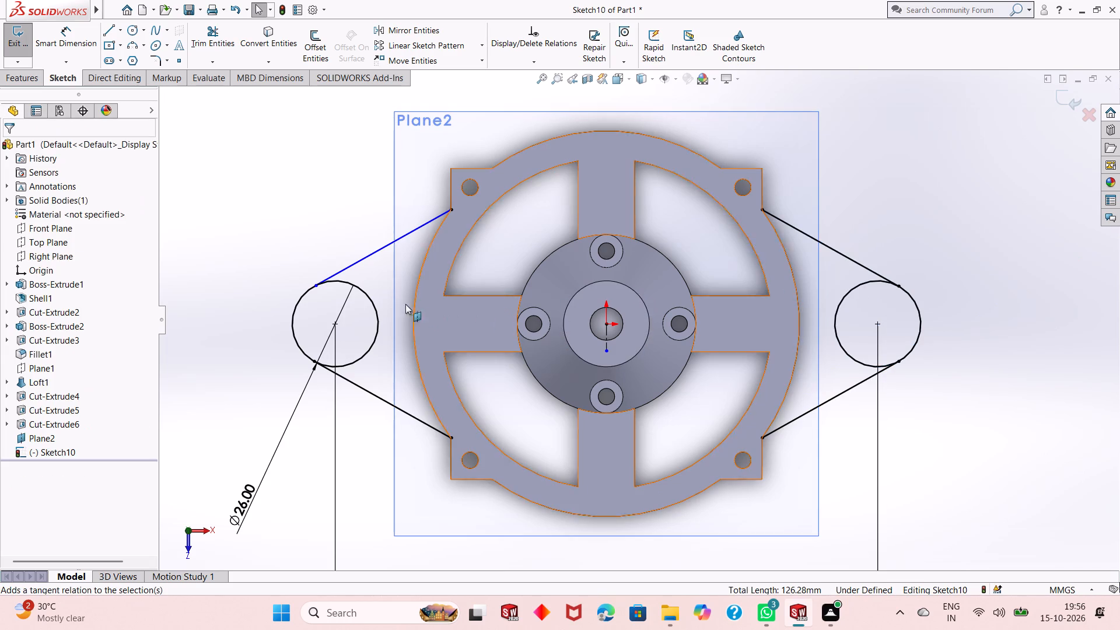
pyautogui.click(364, 260)
pyautogui.keyDown('ctrl'); pyautogui.click(365, 290); pyautogui.keyUp('ctrl')
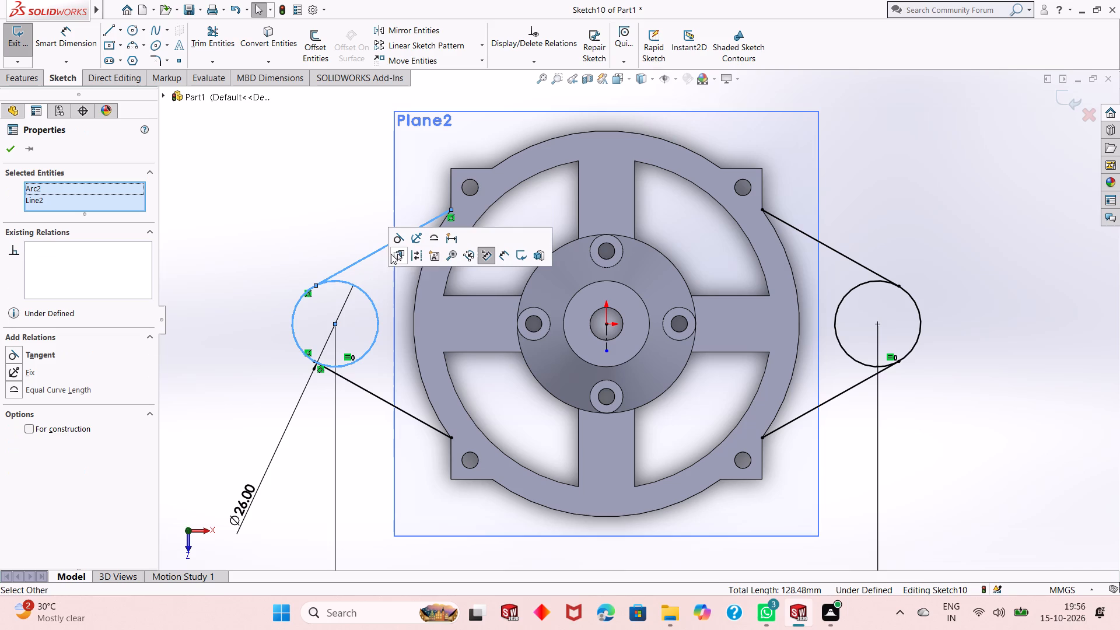
pyautogui.click(397, 239)
pyautogui.click(17, 147)
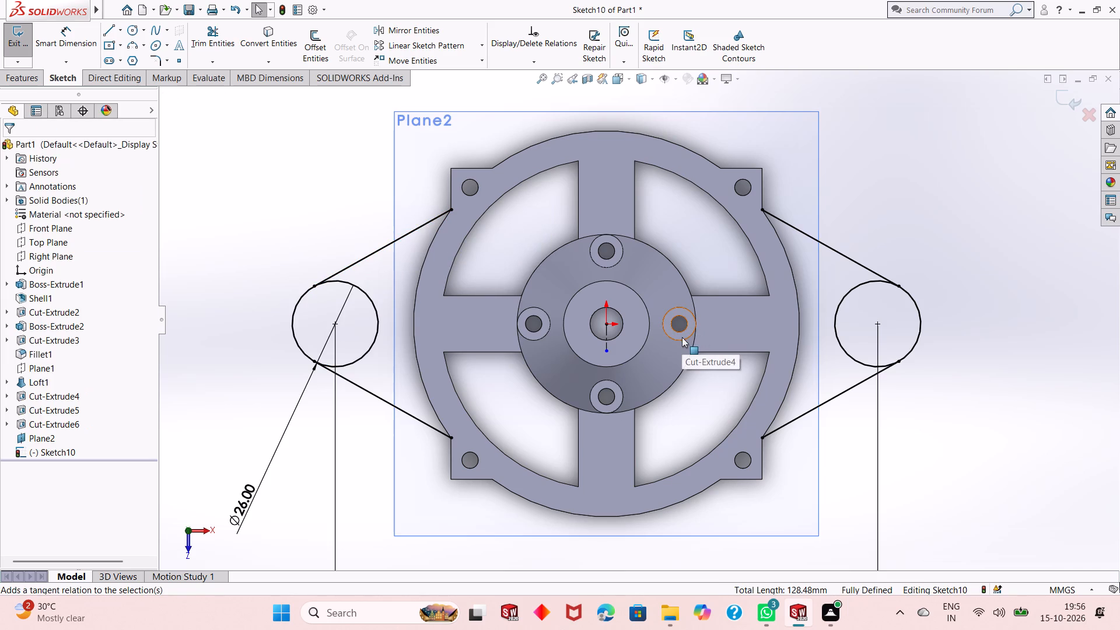
# Trim the ring-facing arcs of both side circles, keeping the trimmed portions as construction geometry.
pyautogui.click(201, 35)
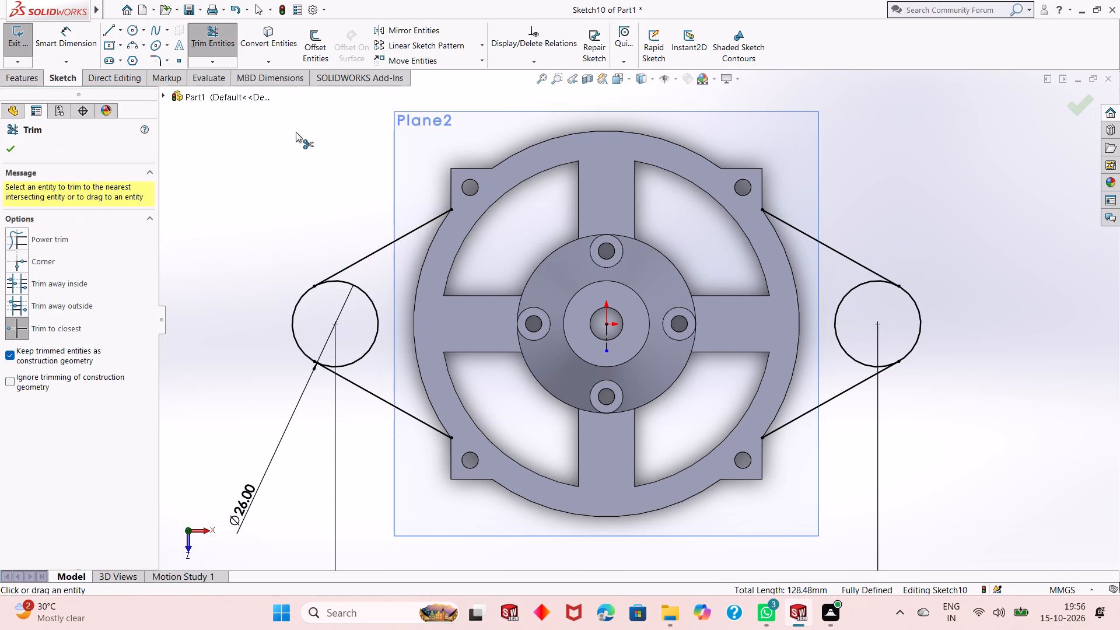
pyautogui.click(362, 359)
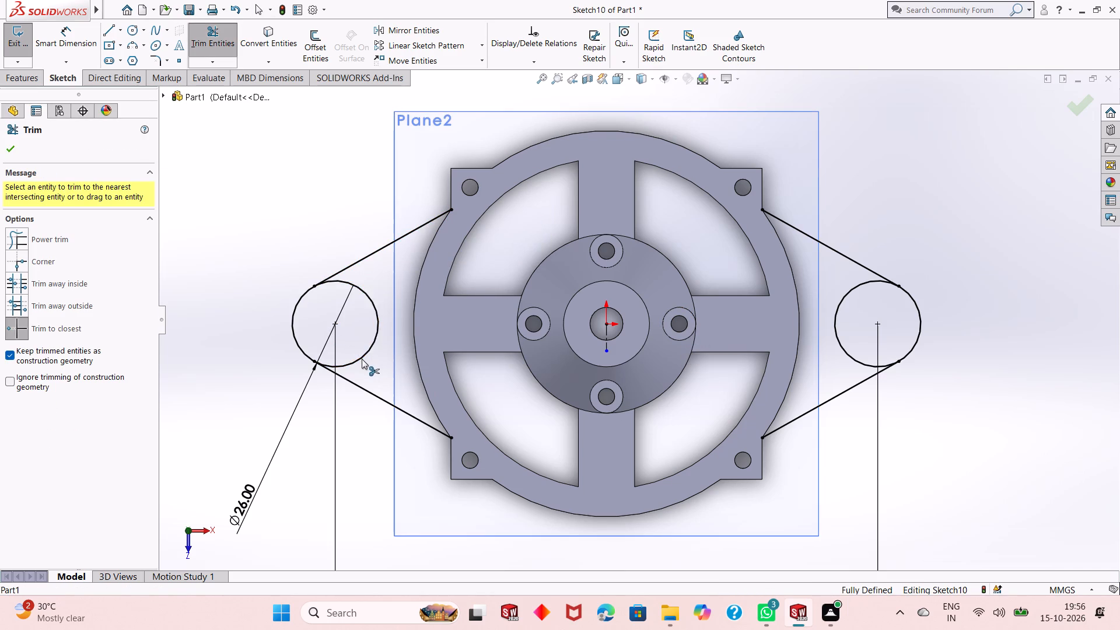
pyautogui.click(839, 339)
pyautogui.rightClick(926, 153)
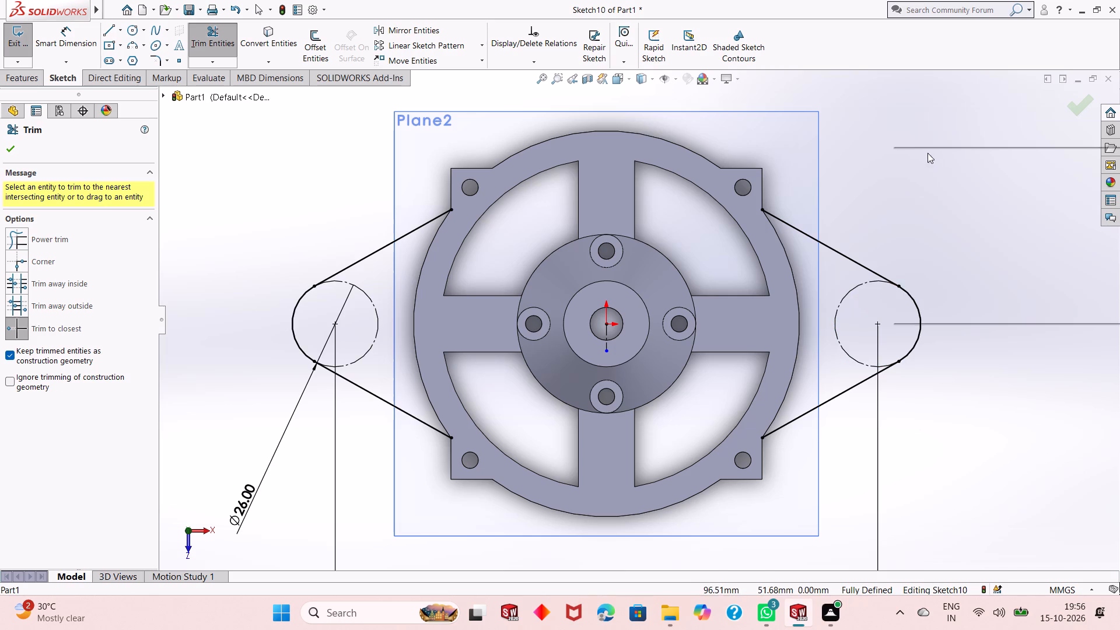
pyautogui.click(943, 187)
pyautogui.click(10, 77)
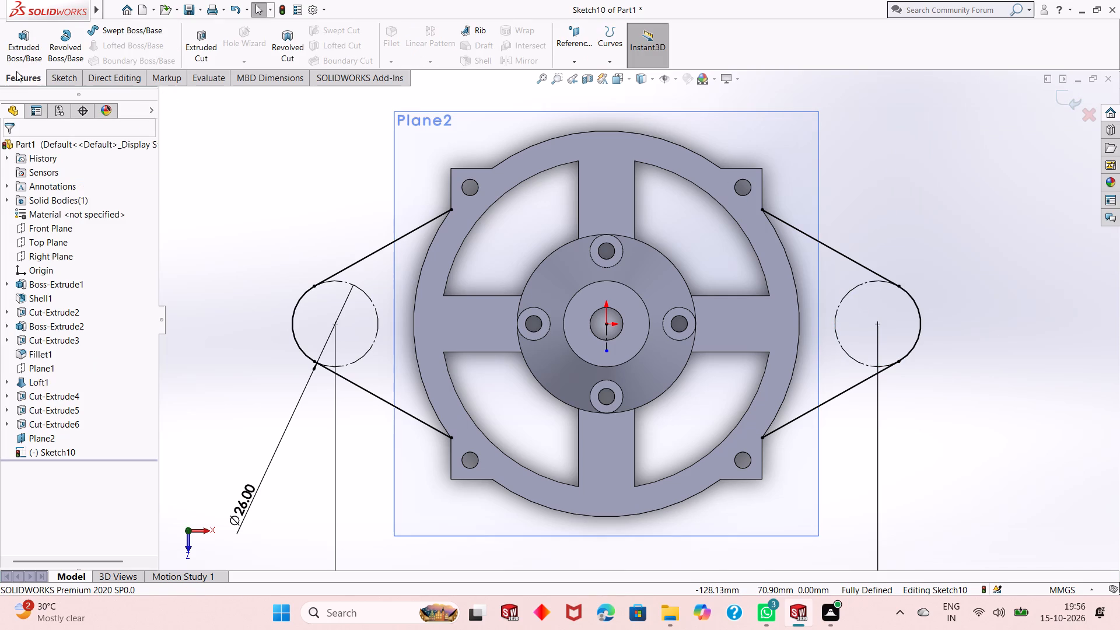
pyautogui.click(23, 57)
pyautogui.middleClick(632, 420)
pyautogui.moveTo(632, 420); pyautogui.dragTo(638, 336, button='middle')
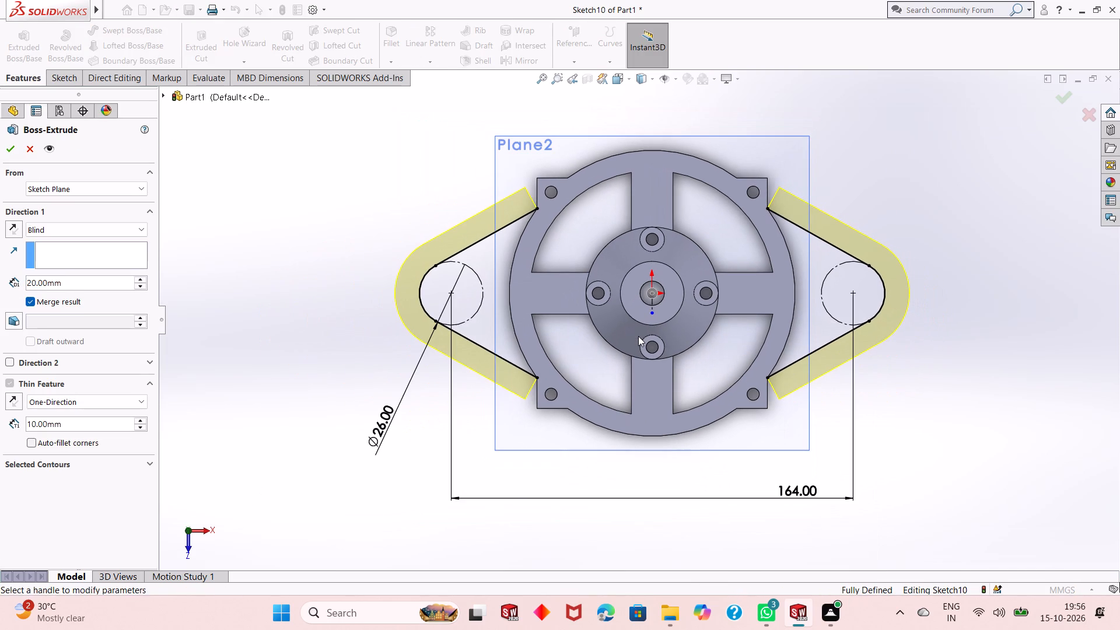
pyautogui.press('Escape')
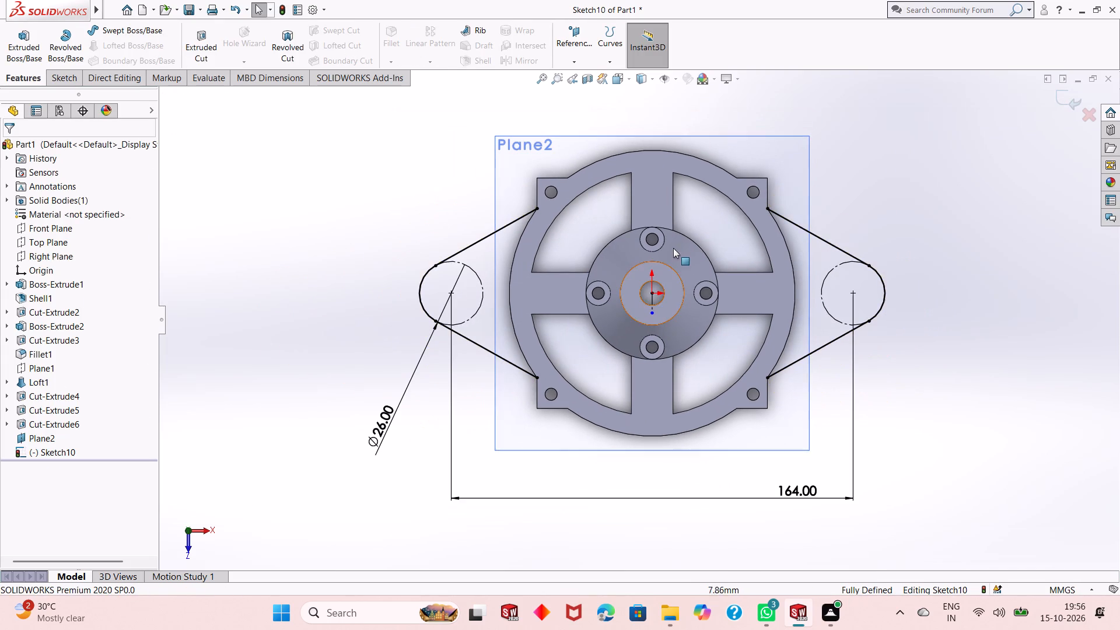
# Sketch a three-point arc of about 58 mm radius along the ring's outer edge, joining the inner ends of the negative X arm lines.
pyautogui.scroll(-2, 673, 246)
pyautogui.click(56, 75)
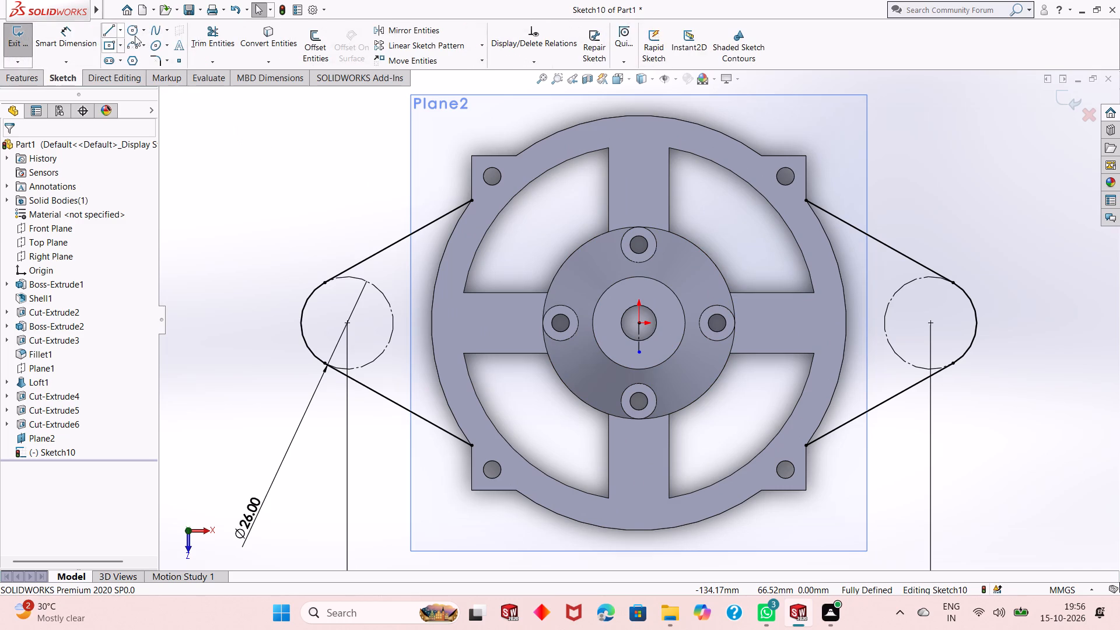
pyautogui.click(134, 45)
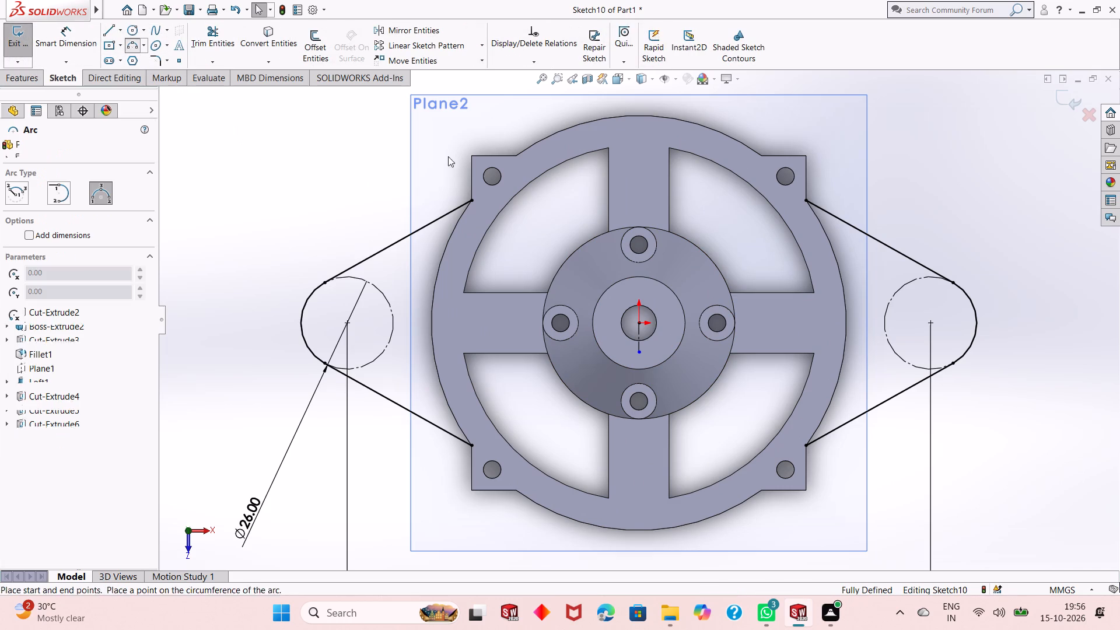
pyautogui.click(471, 199)
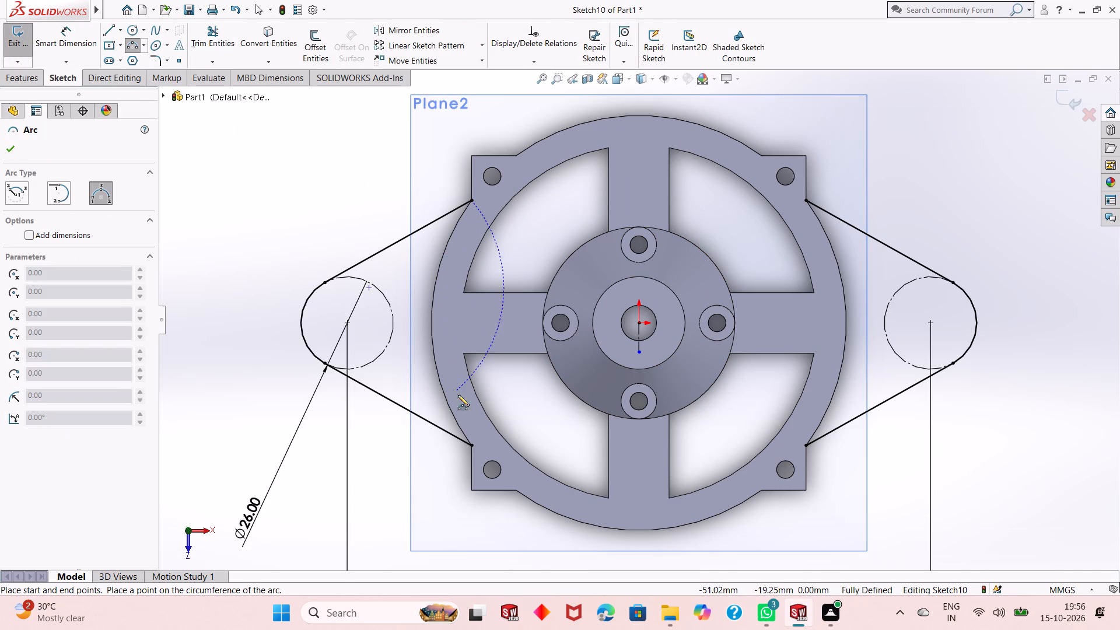
pyautogui.click(472, 446)
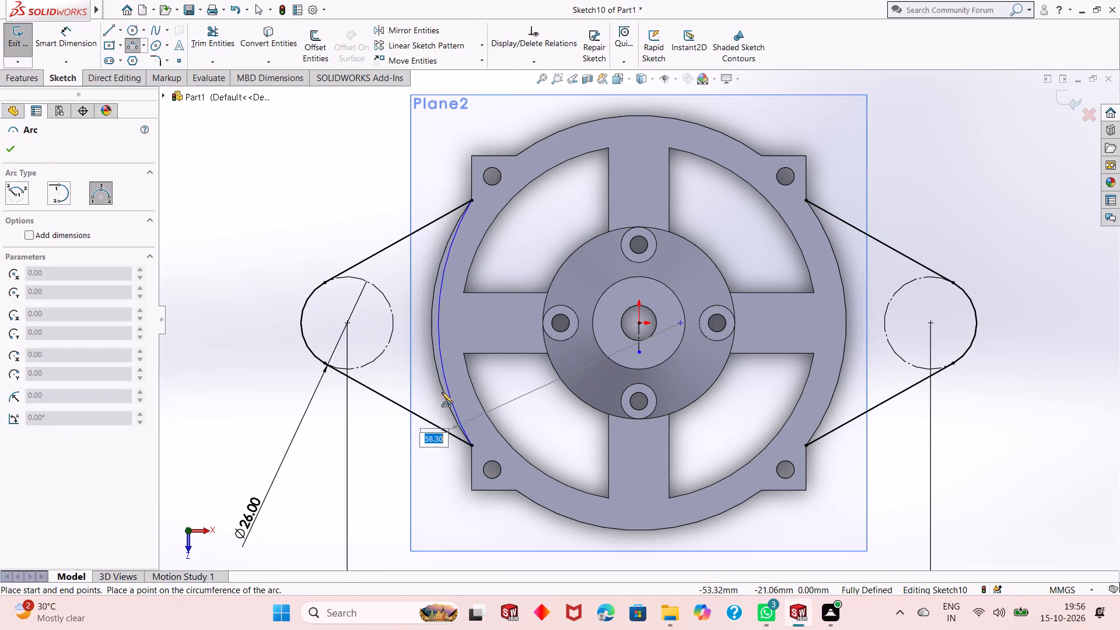
pyautogui.click(438, 375)
pyautogui.press('Escape')
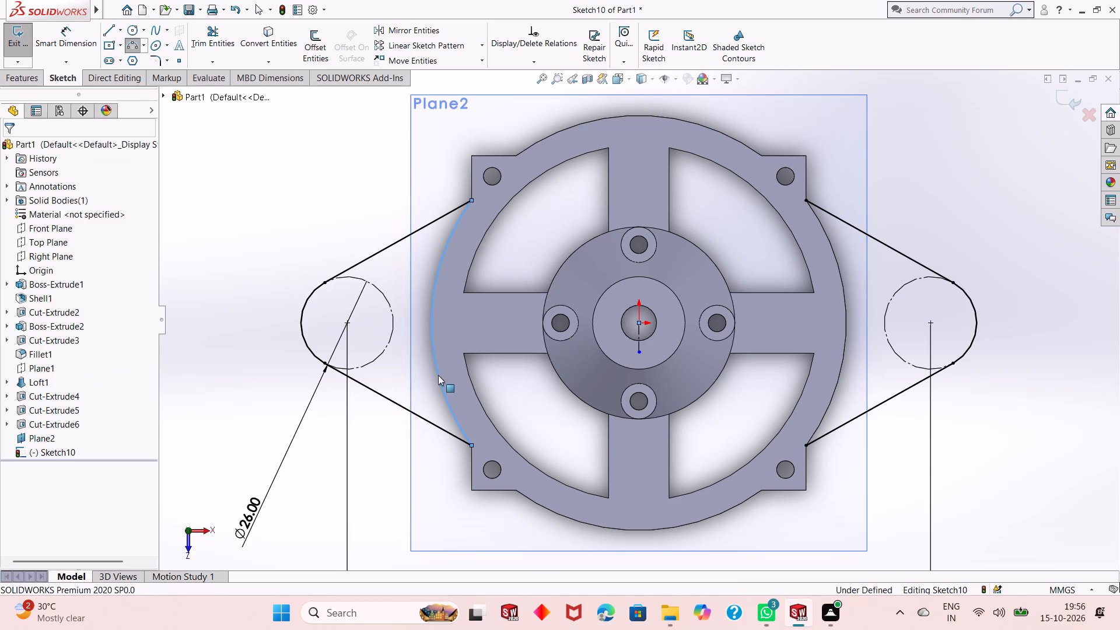
pyautogui.press('Escape')
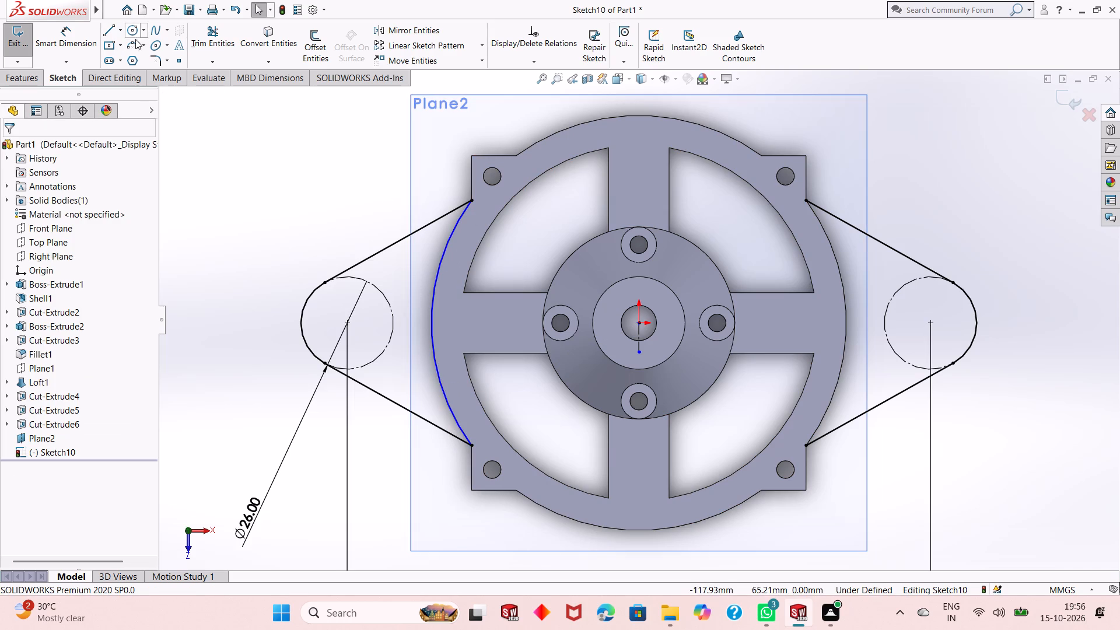
# Sketch a matching three-point arc along the ring's outer edge between the inner ends of the positive X arm lines.
pyautogui.click(131, 44)
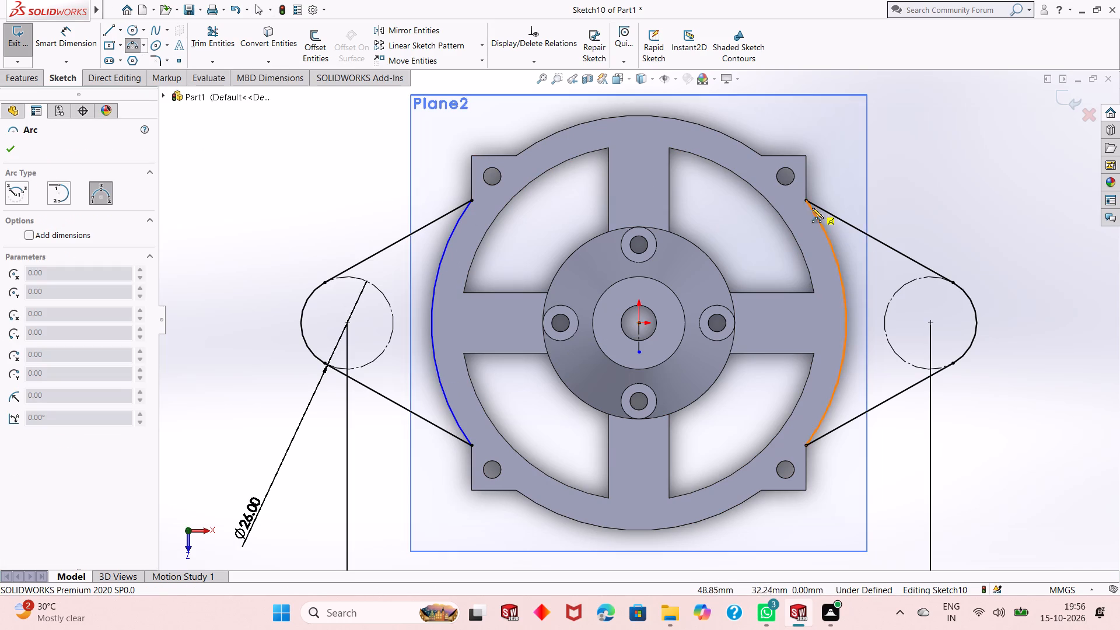
pyautogui.click(808, 202)
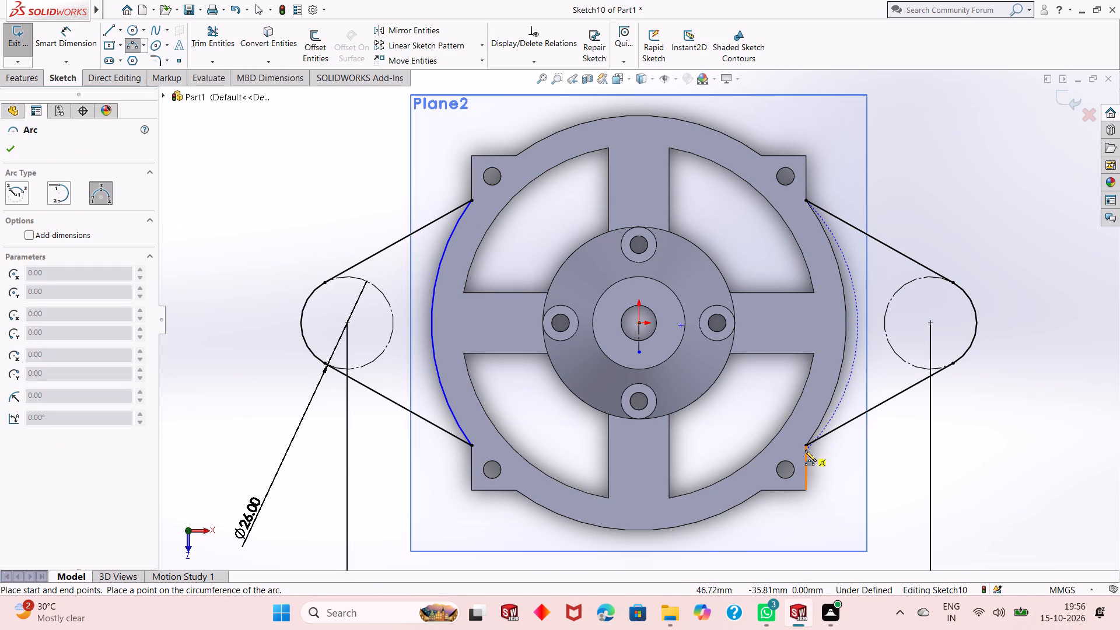
pyautogui.click(806, 446)
pyautogui.click(829, 402)
pyautogui.press('Escape')
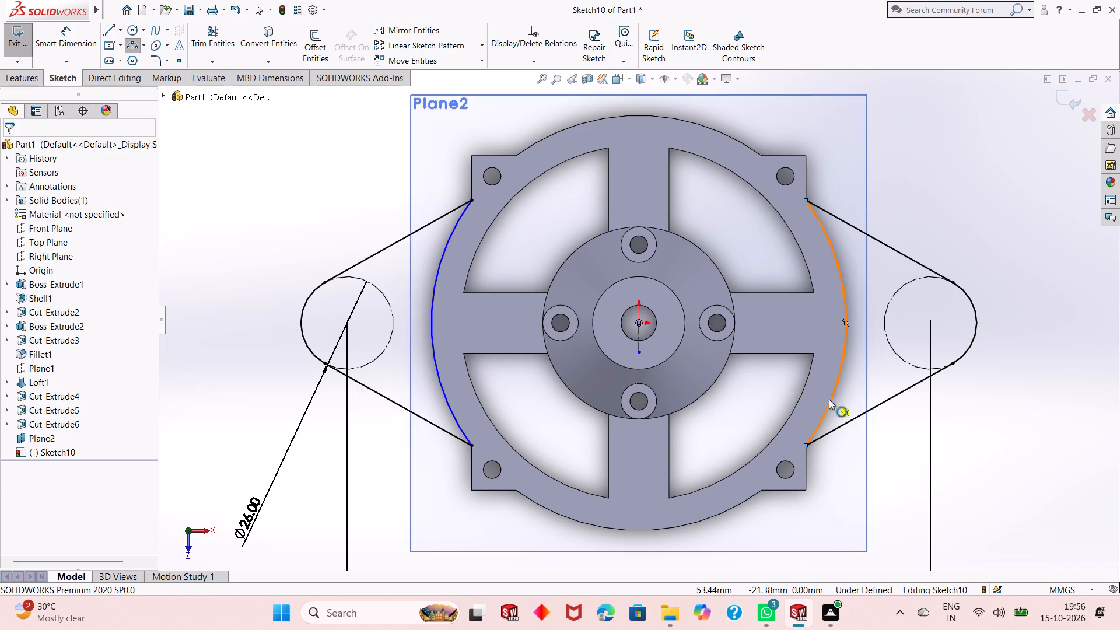
pyautogui.press('Escape')
pyautogui.press('Escape')
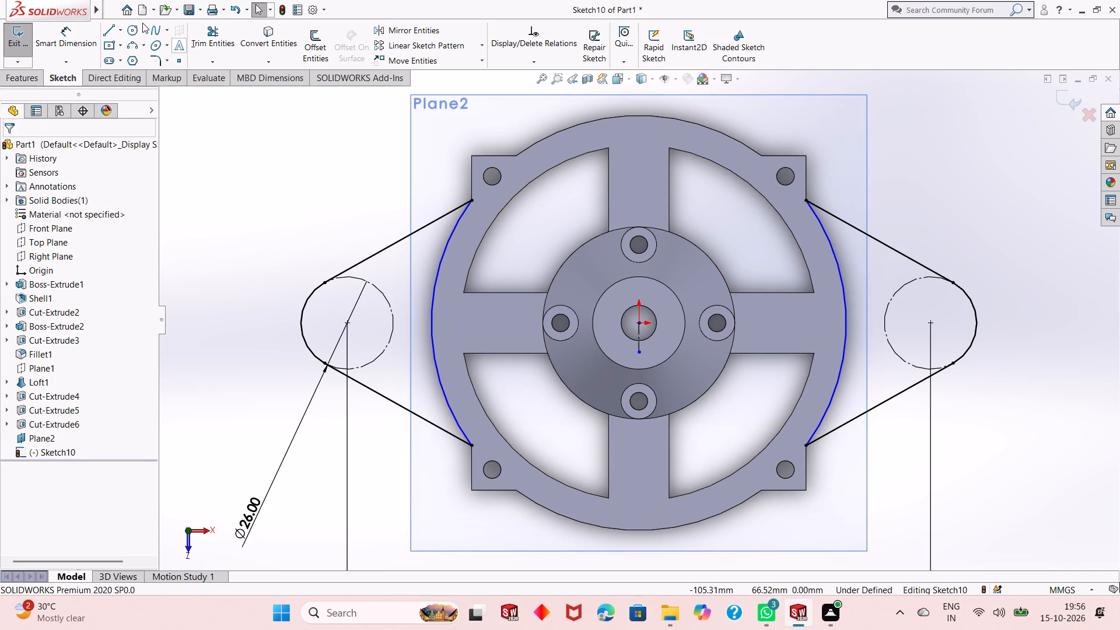
# Dimension the radius of the negative X arc along the ring.
pyautogui.click(52, 36)
pyautogui.click(453, 412)
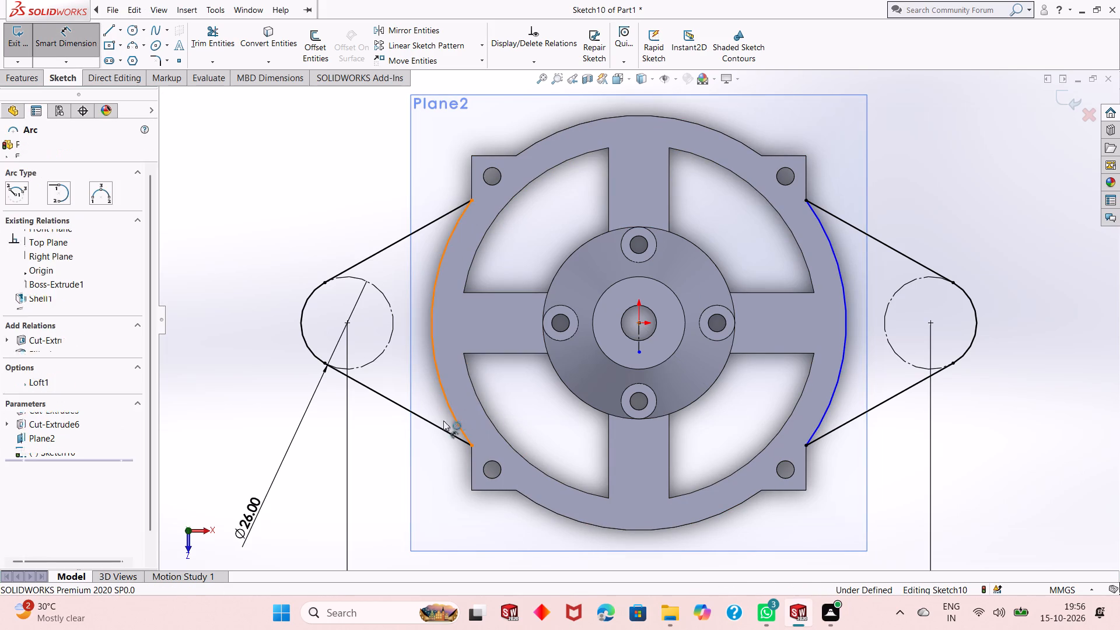
pyautogui.click(420, 441)
pyautogui.press('+')
pyautogui.press('Return')
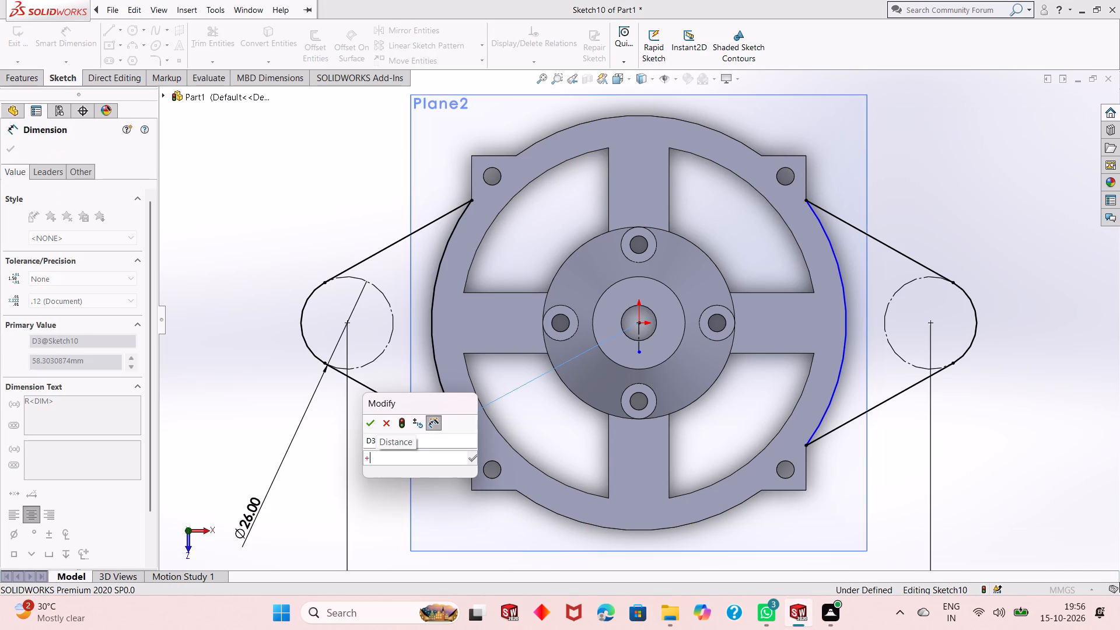
pyautogui.press('Escape')
pyautogui.press('Return')
pyautogui.press('Escape')
pyautogui.press('Escape')
pyautogui.press('Escape')
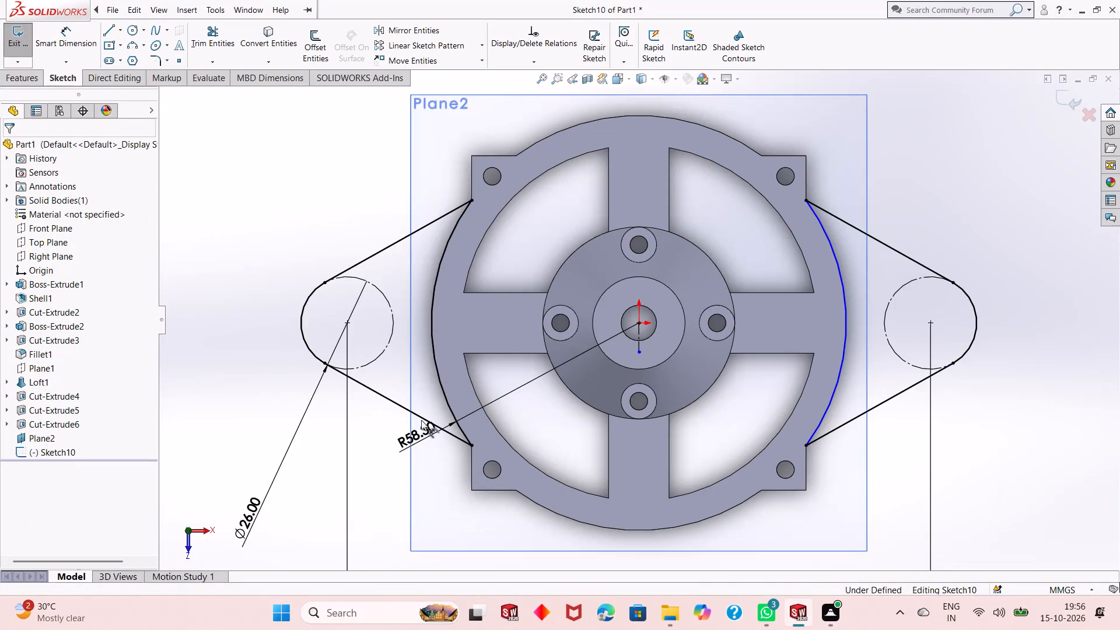
pyautogui.press('Escape')
# Apply an Equal relation between the two arcs that follow the ring's outer edge.
pyautogui.click(437, 367)
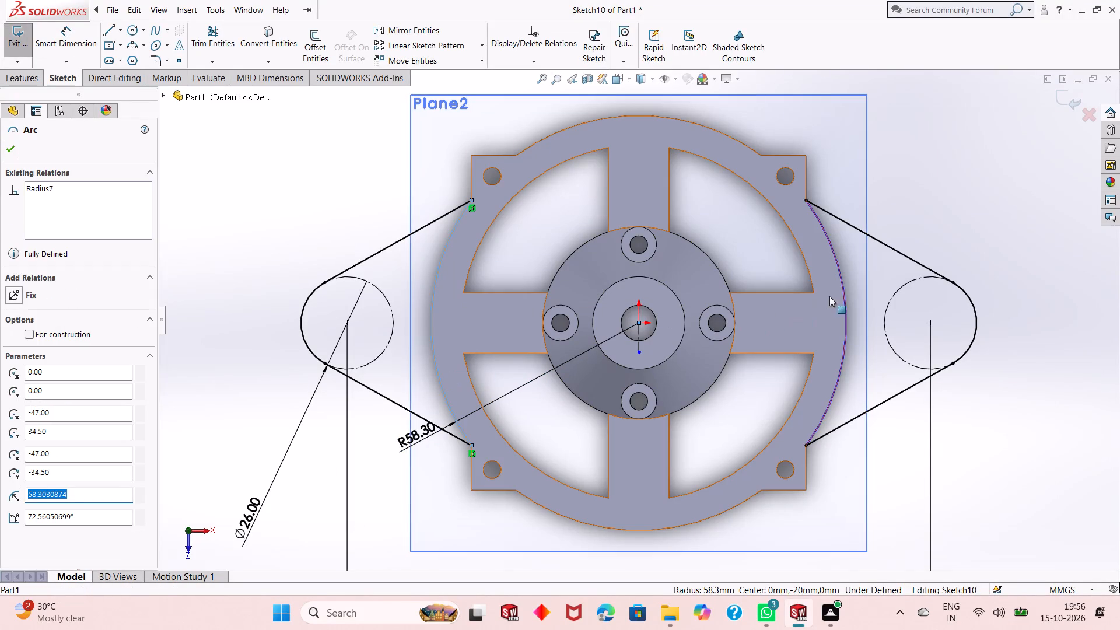
pyautogui.keyDown('ctrl'); pyautogui.click(841, 277); pyautogui.keyUp('ctrl')
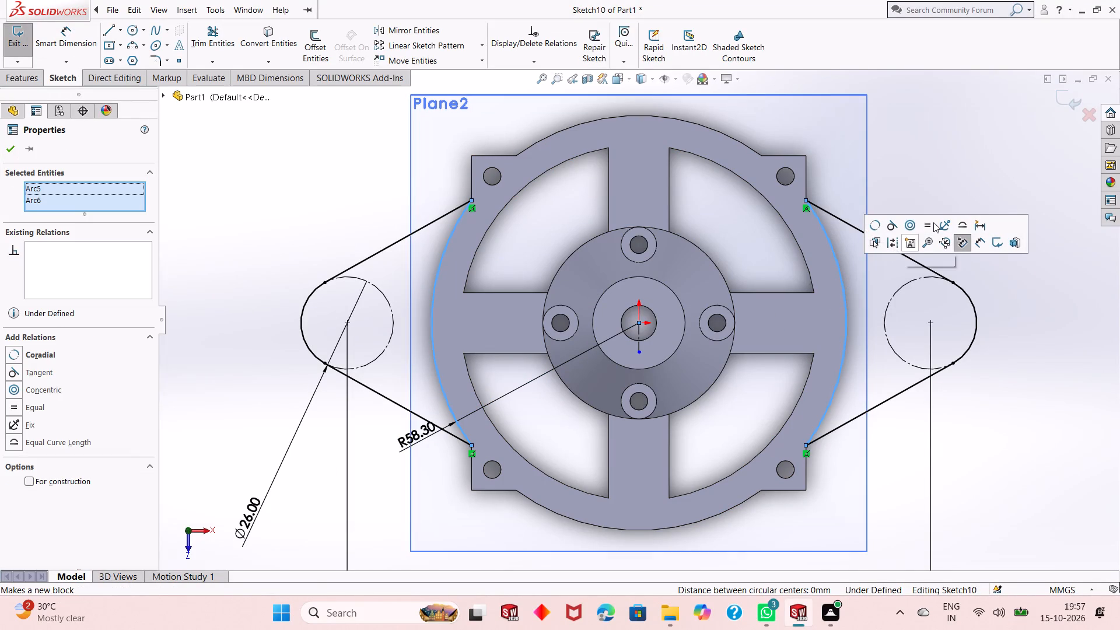
pyautogui.click(935, 222)
pyautogui.press('Escape')
pyautogui.press('Escape')
pyautogui.press('Escape')
pyautogui.press('Escape')
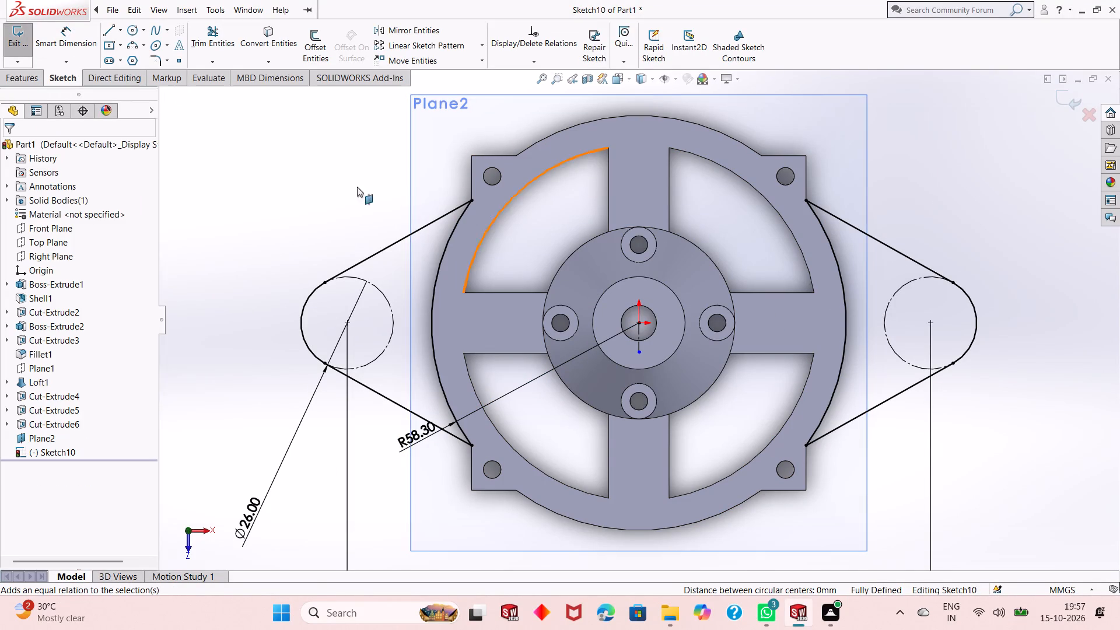
# Extrude the closed side-arm profiles as a blind boss 13 mm deep, merged with the housing ring.
pyautogui.click(27, 75)
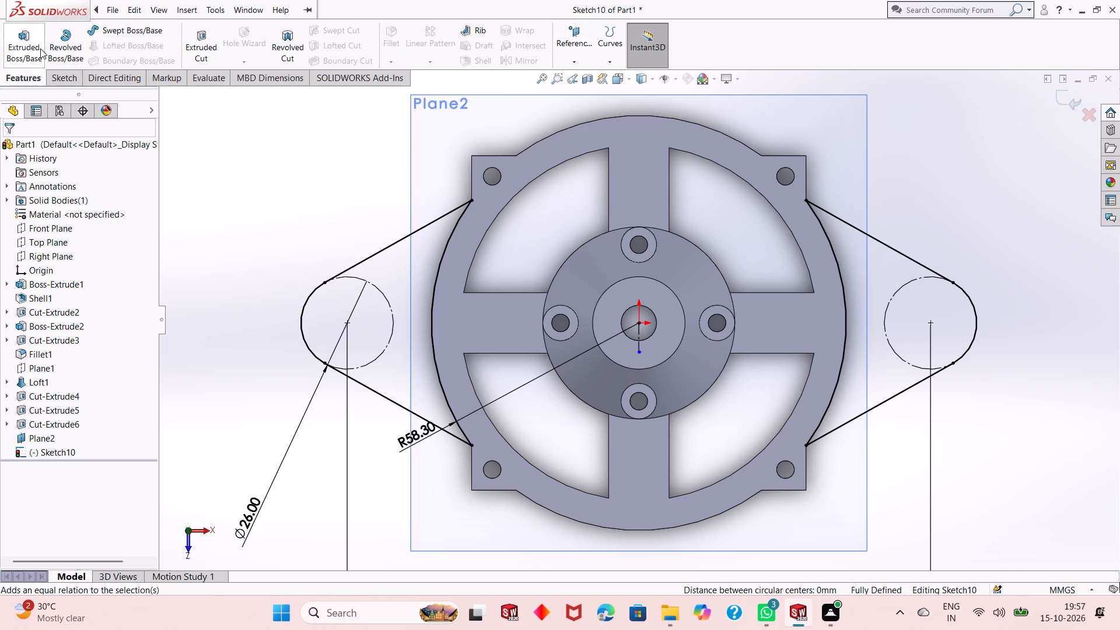
pyautogui.click(40, 48)
pyautogui.moveTo(702, 421); pyautogui.dragTo(711, 206, button='middle')
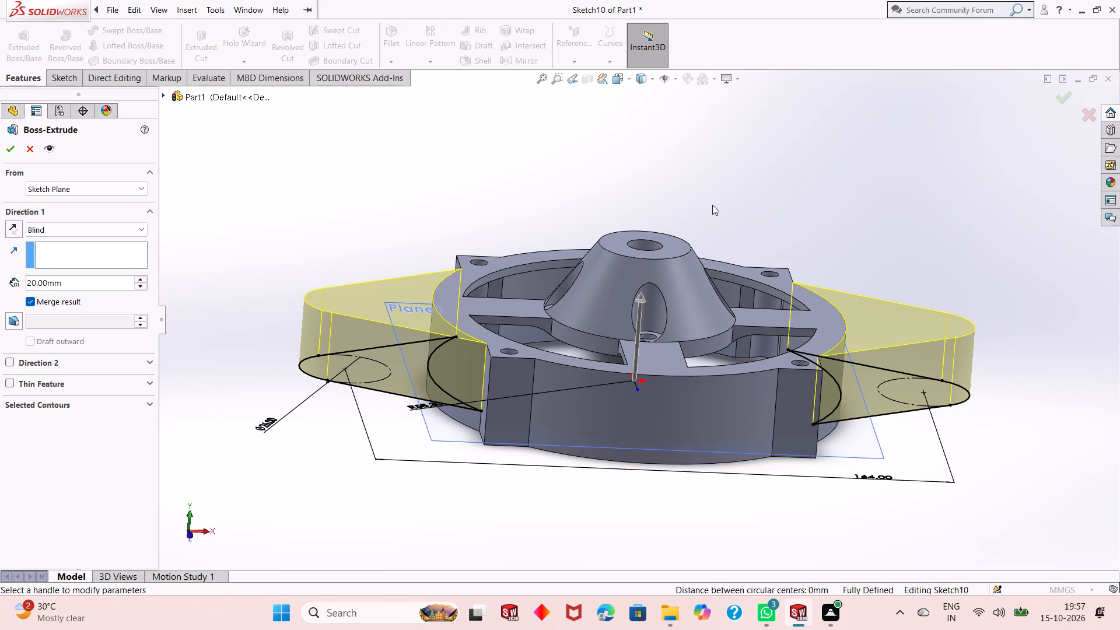
pyautogui.doubleClick(76, 285)
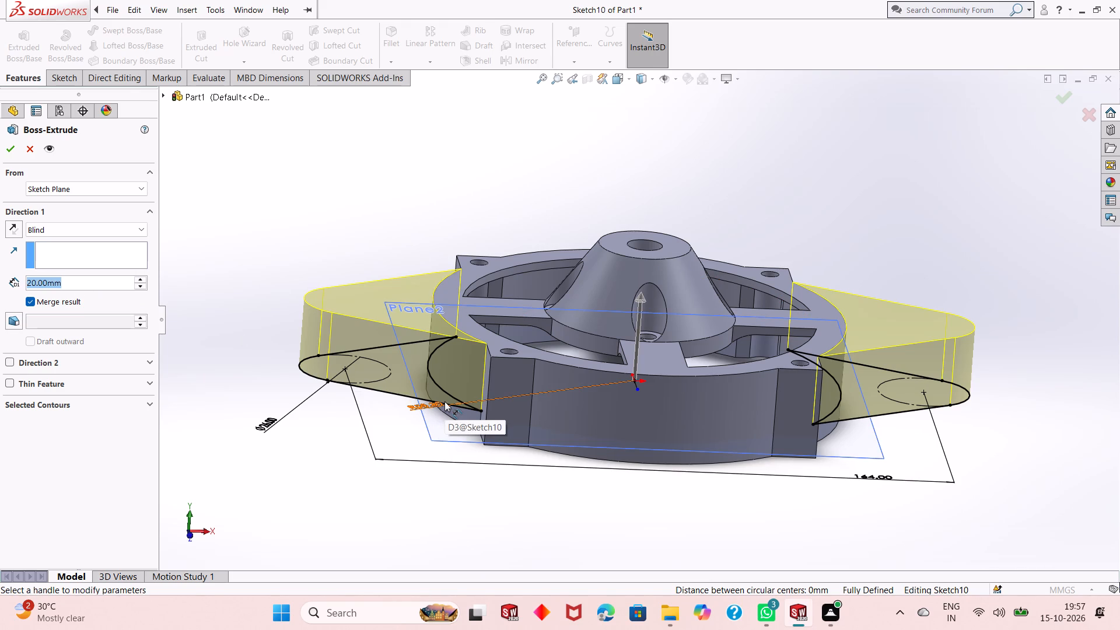
pyautogui.write('15')
pyautogui.press('Return')
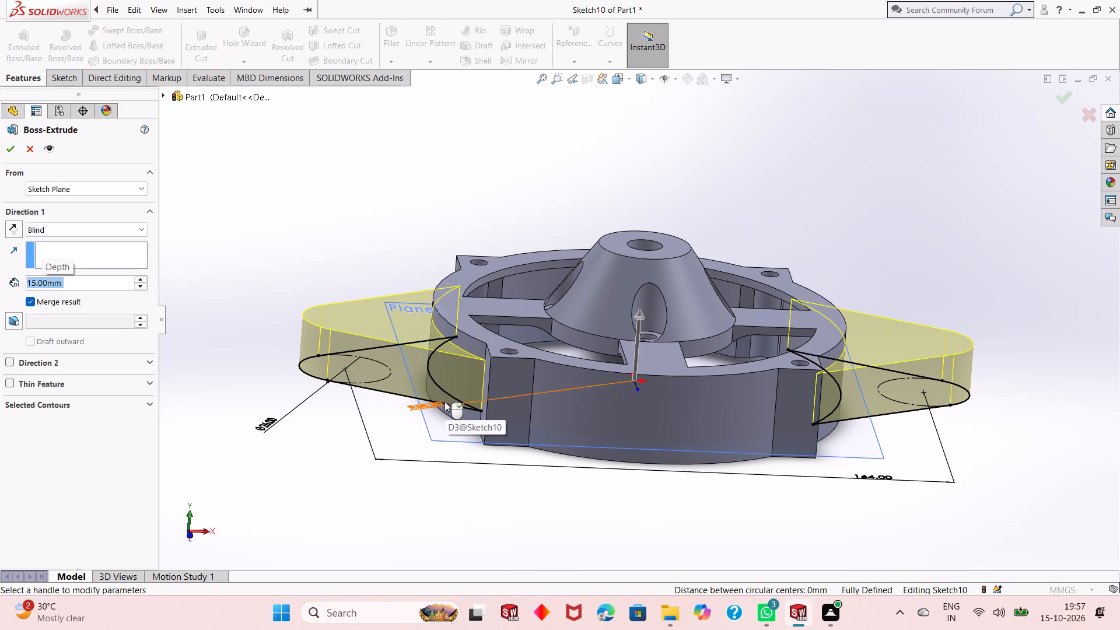
pyautogui.moveTo(640, 478); pyautogui.dragTo(591, 470, button='middle')
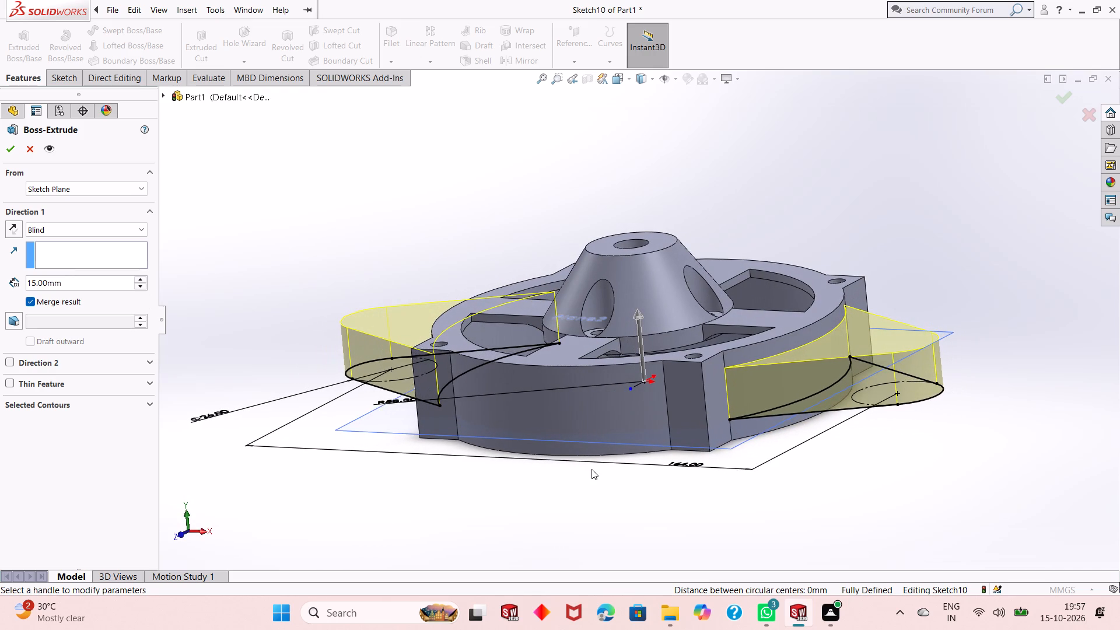
pyautogui.doubleClick(66, 282)
pyautogui.write('13')
pyautogui.press('Return')
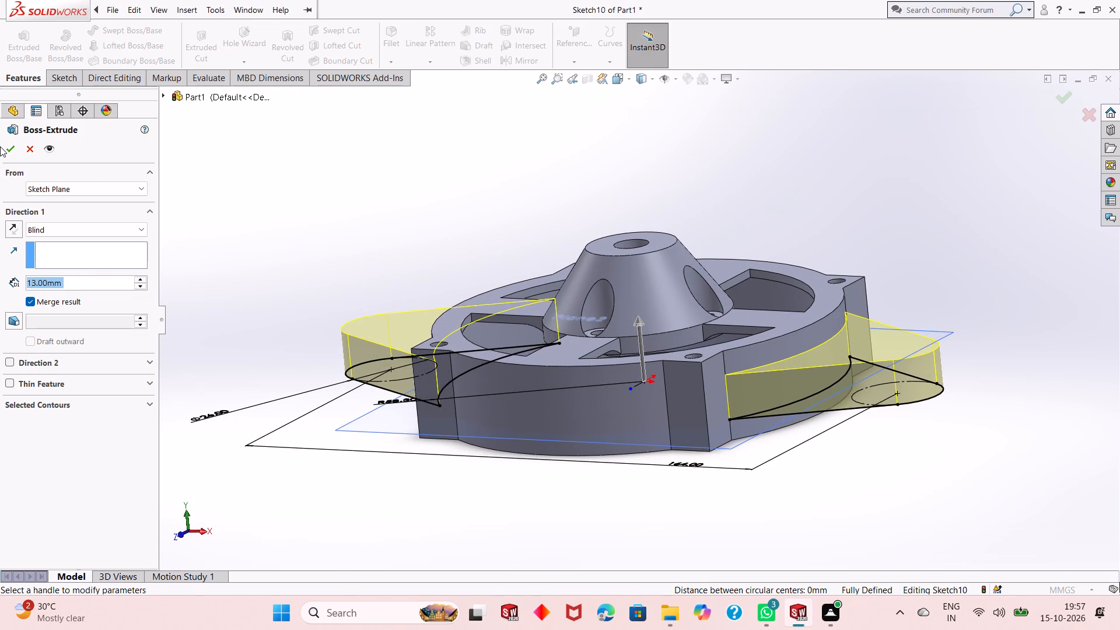
pyautogui.click(0, 146)
pyautogui.click(9, 146)
pyautogui.scroll(1, 390, 411)
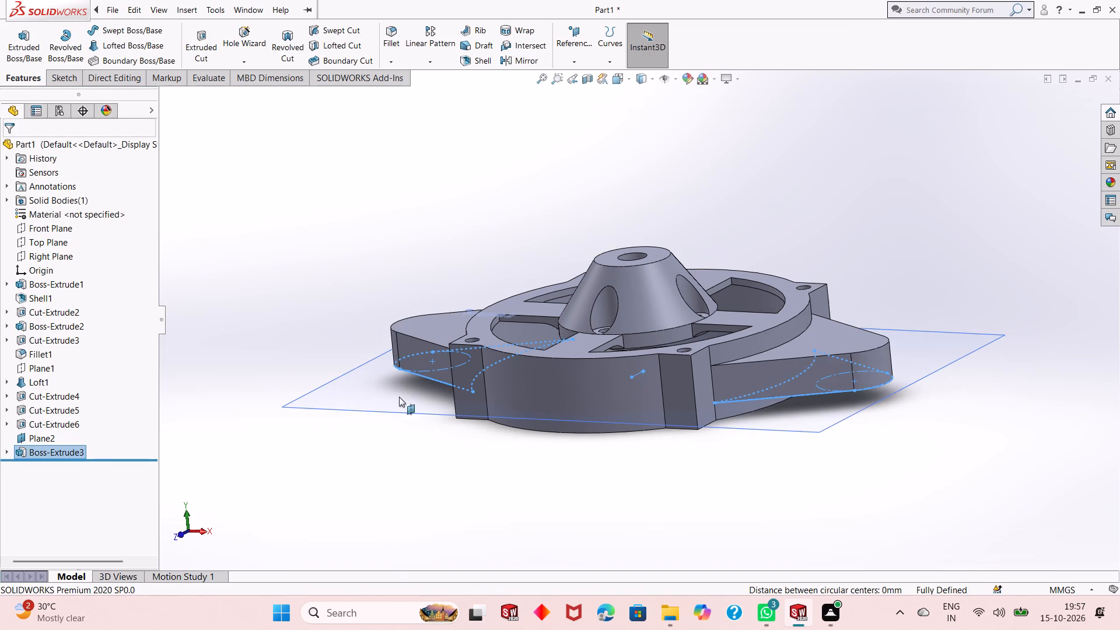
pyautogui.press('Escape')
# Hide the reference plane Plane2.
pyautogui.moveTo(413, 290); pyautogui.dragTo(413, 337, button='middle')
pyautogui.rightClick(389, 341)
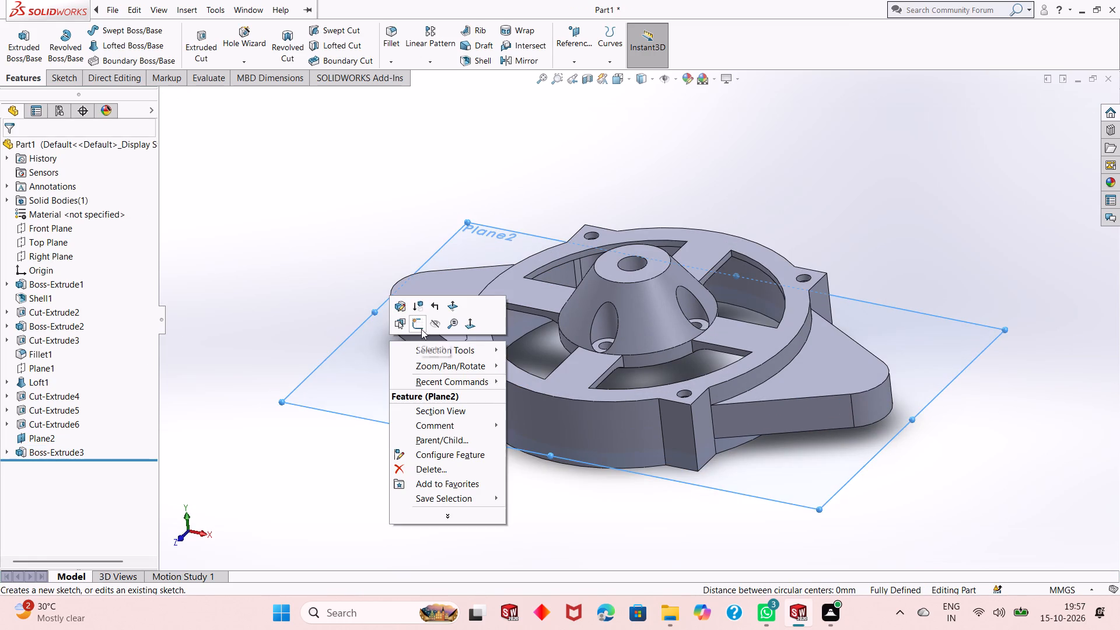
pyautogui.click(440, 325)
# On the negative X arm's top face, sketch circles concentric with both rounded arm ends, radii about 7.7 mm on negative X and 5.8 mm on positive X.
pyautogui.click(439, 304)
pyautogui.click(489, 277)
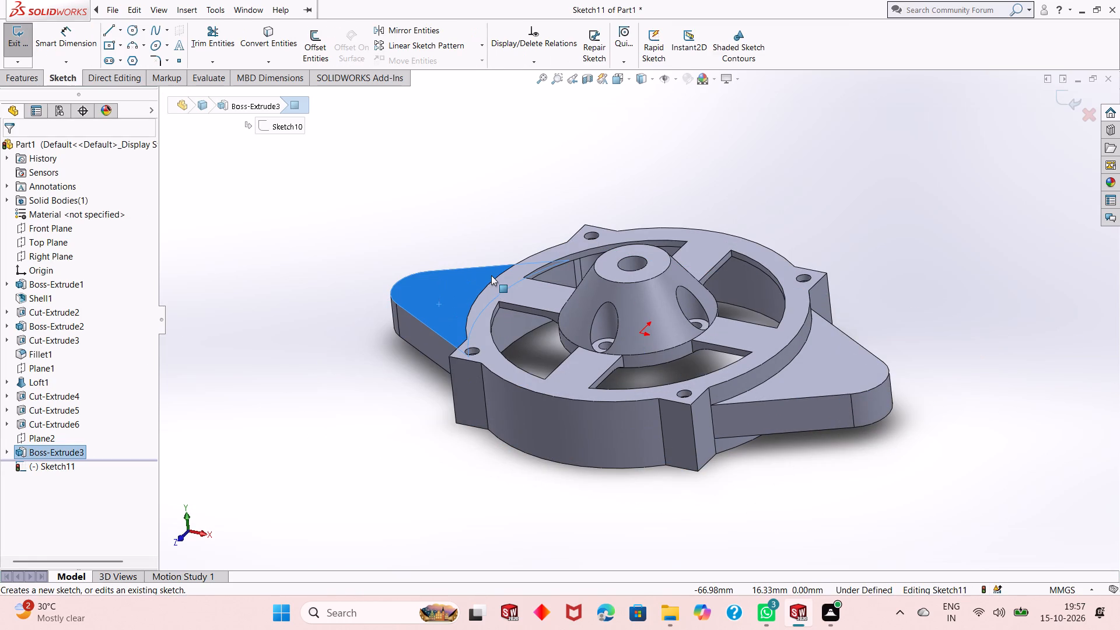
pyautogui.hotkey('ctrl', '8')
pyautogui.press('Escape')
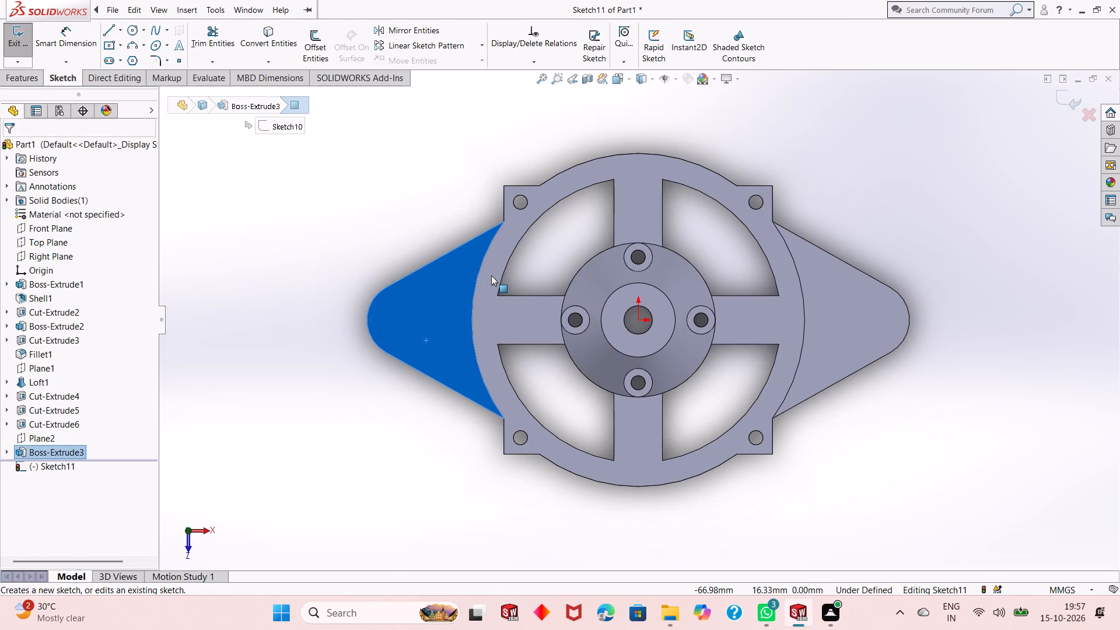
pyautogui.click(131, 26)
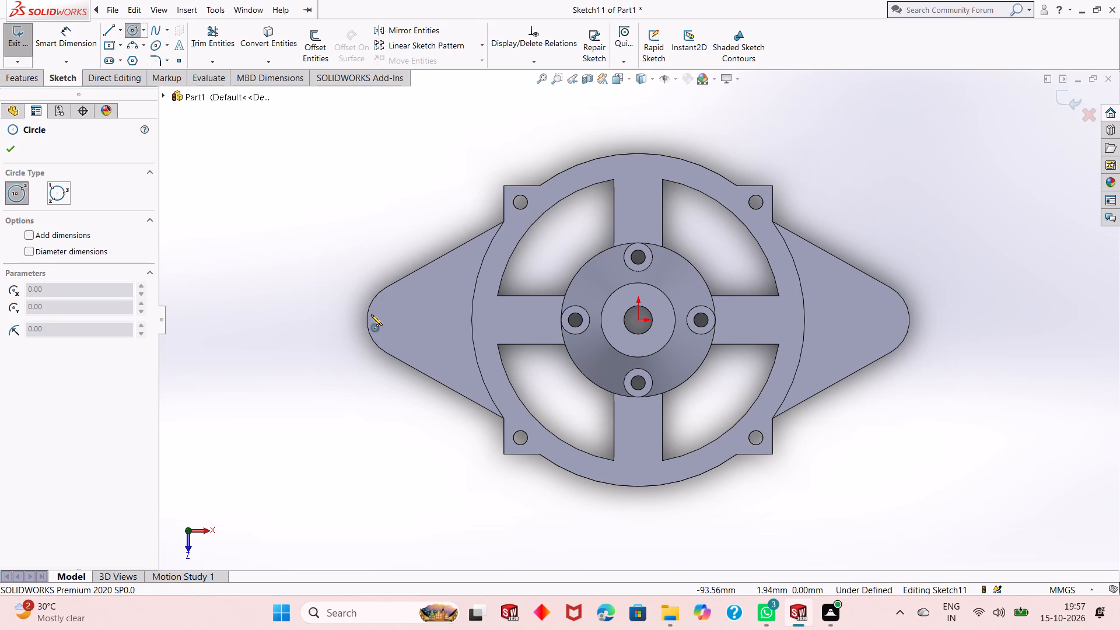
pyautogui.click(405, 320)
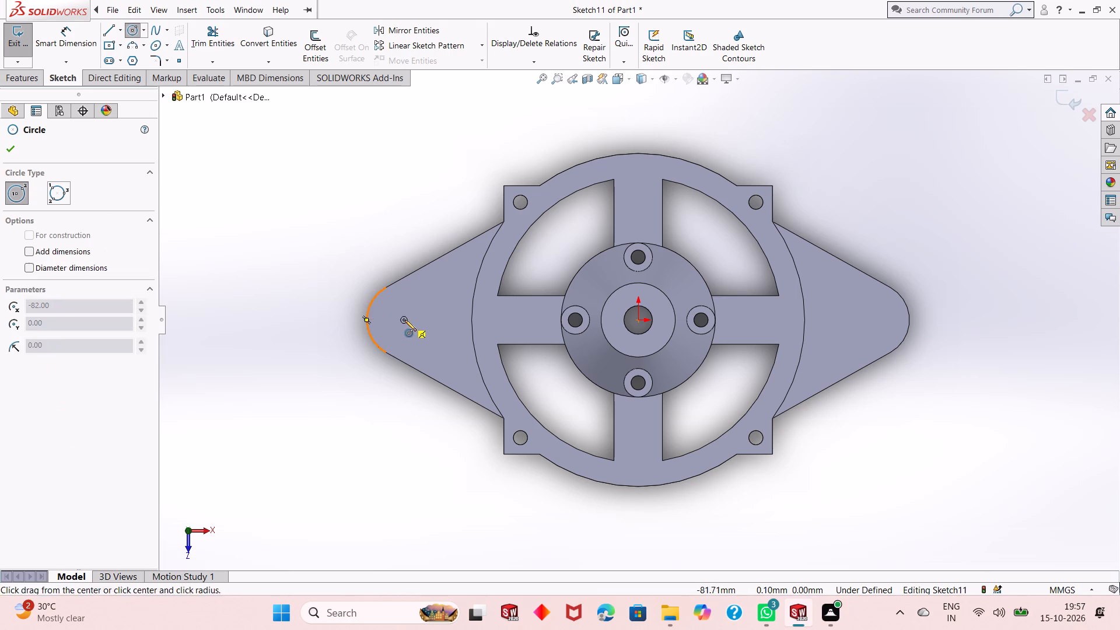
pyautogui.click(416, 302)
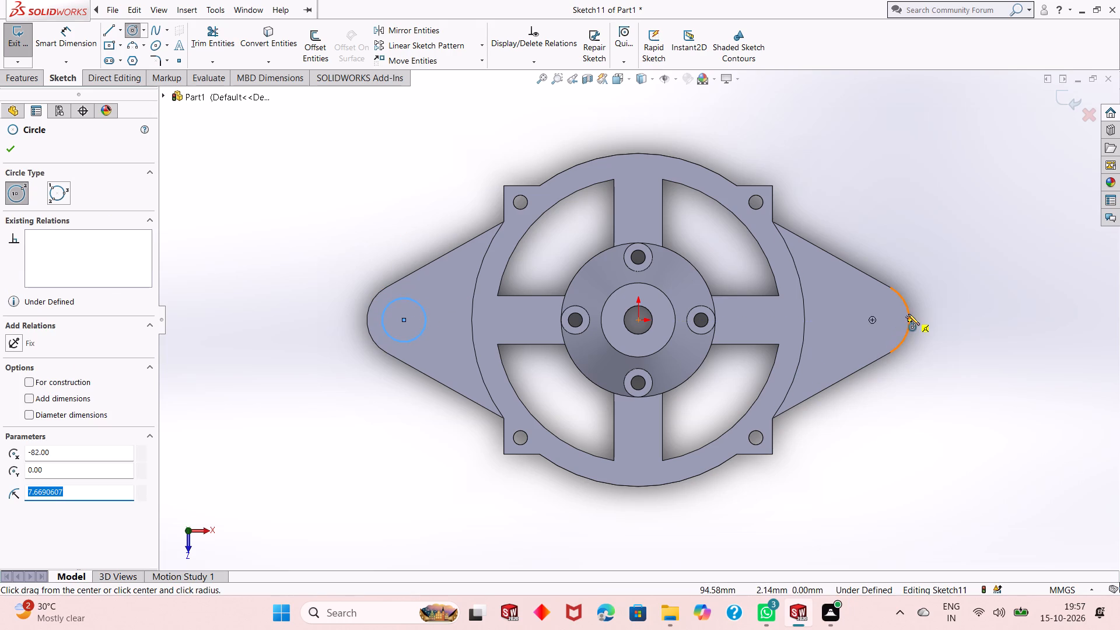
pyautogui.click(872, 321)
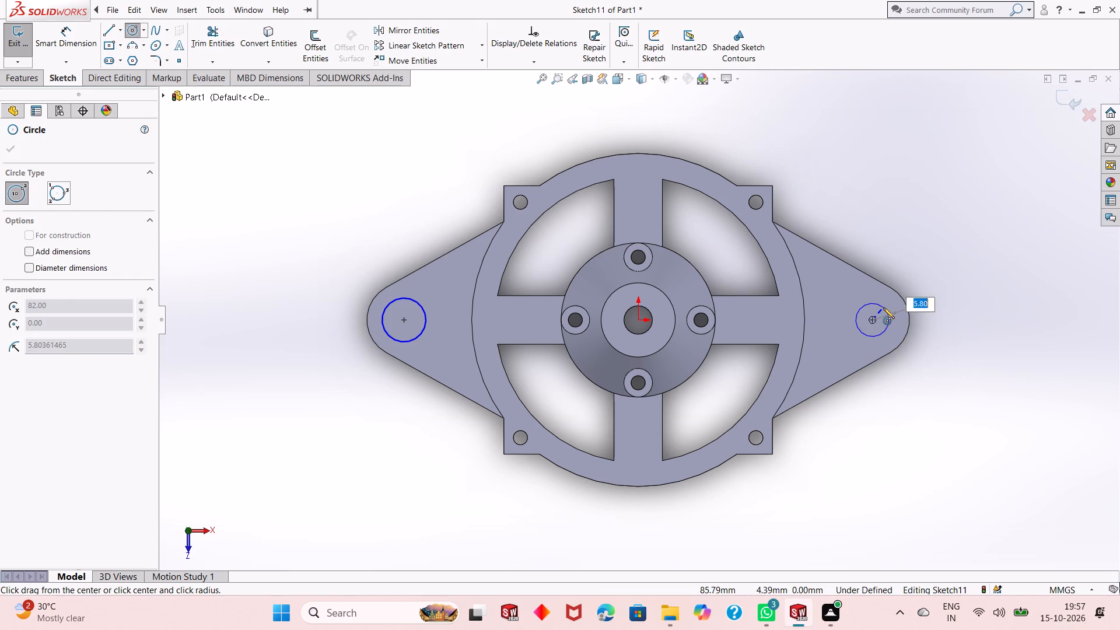
pyautogui.click(883, 307)
pyautogui.press('Escape')
pyautogui.press('Escape')
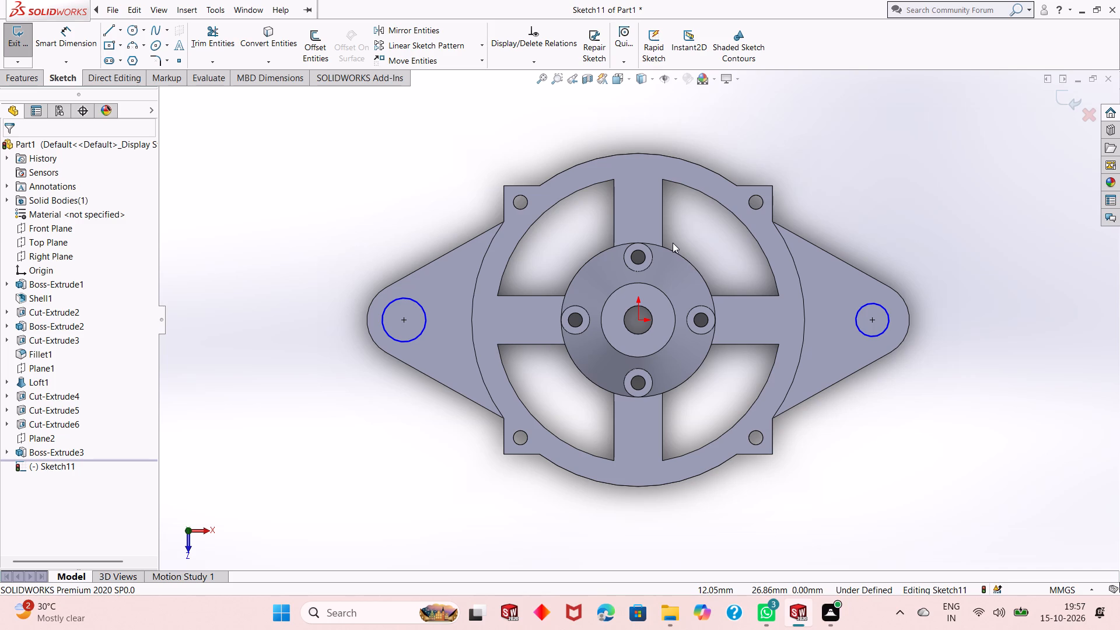
# Dimension the negative X arm circle to a diameter of 10 mm.
pyautogui.click(61, 40)
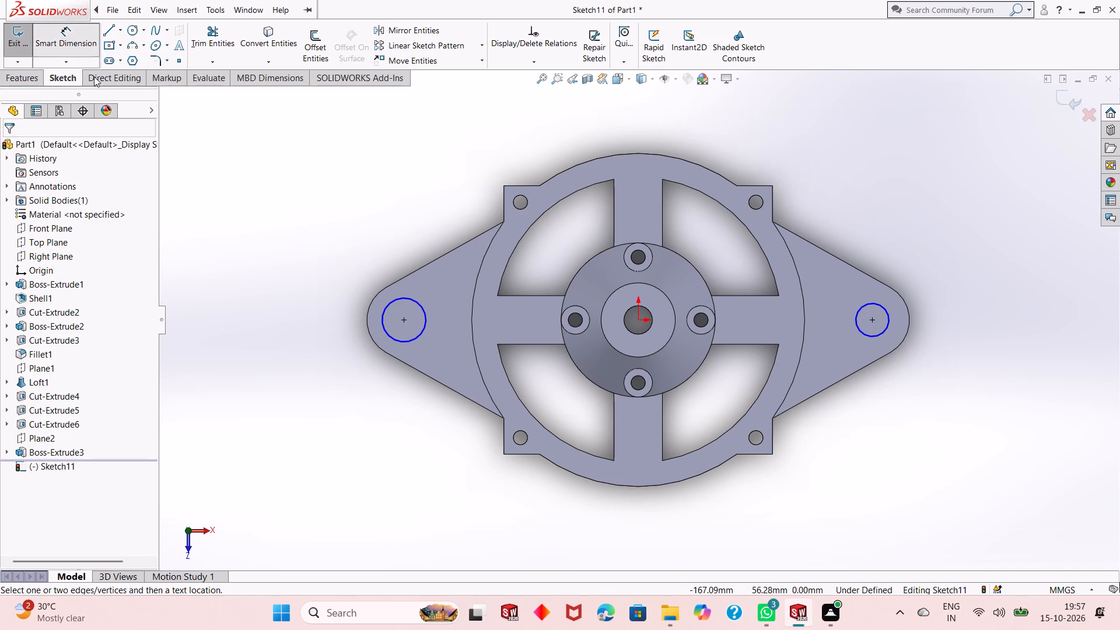
pyautogui.click(410, 344)
pyautogui.click(351, 380)
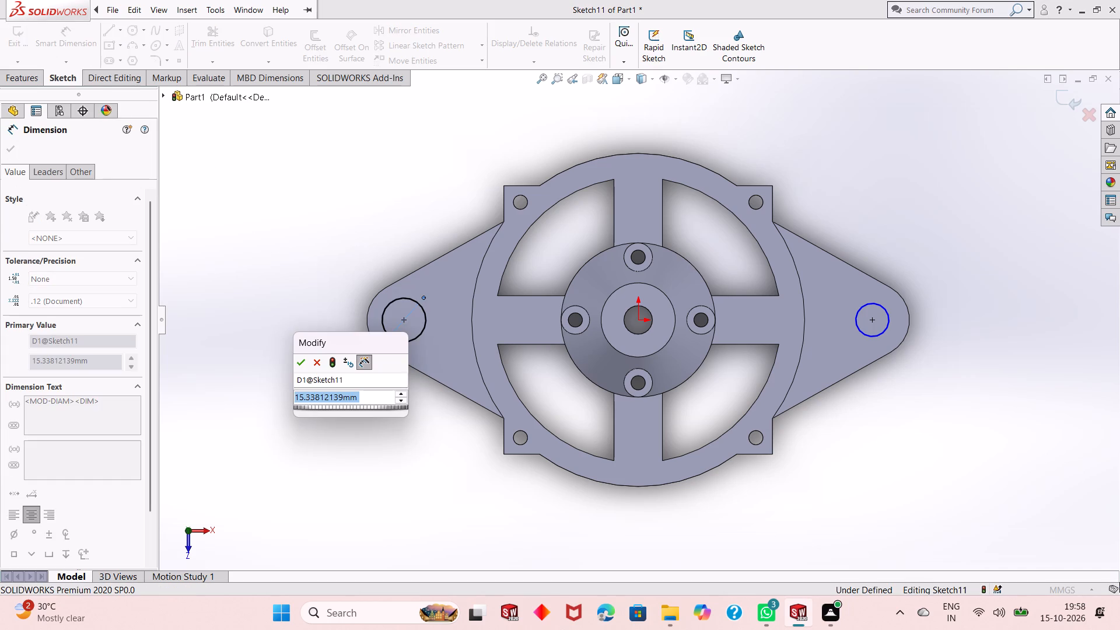
pyautogui.write('10')
pyautogui.press('Return')
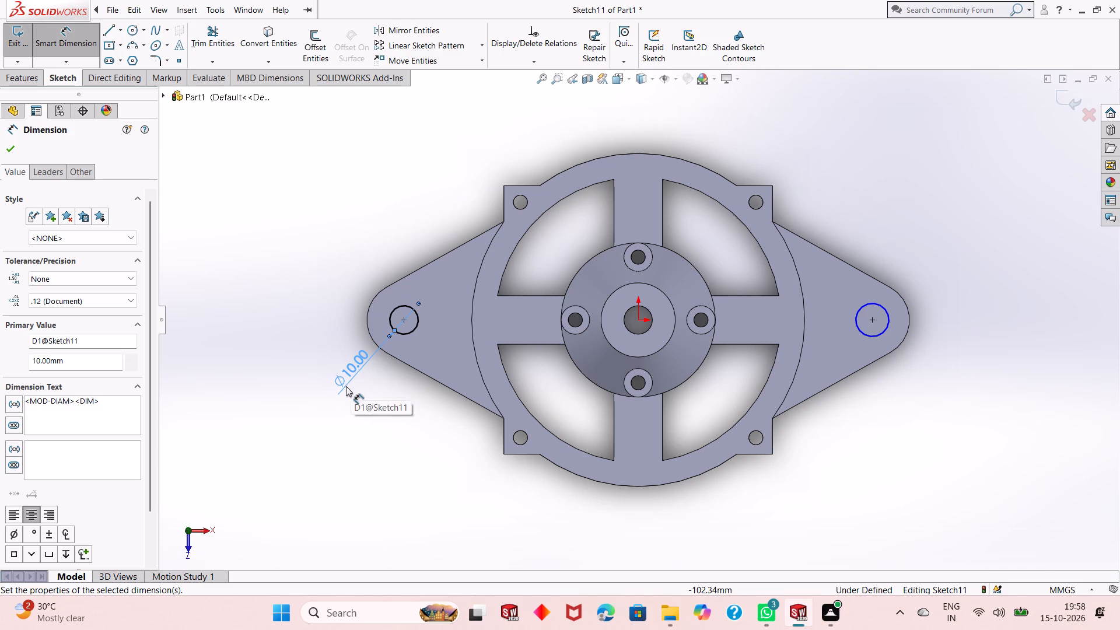
pyautogui.press('Escape')
pyautogui.press('Escape')
# Apply an Equal relation between the circles at the negative X and positive X arm ends.
pyautogui.click(410, 323)
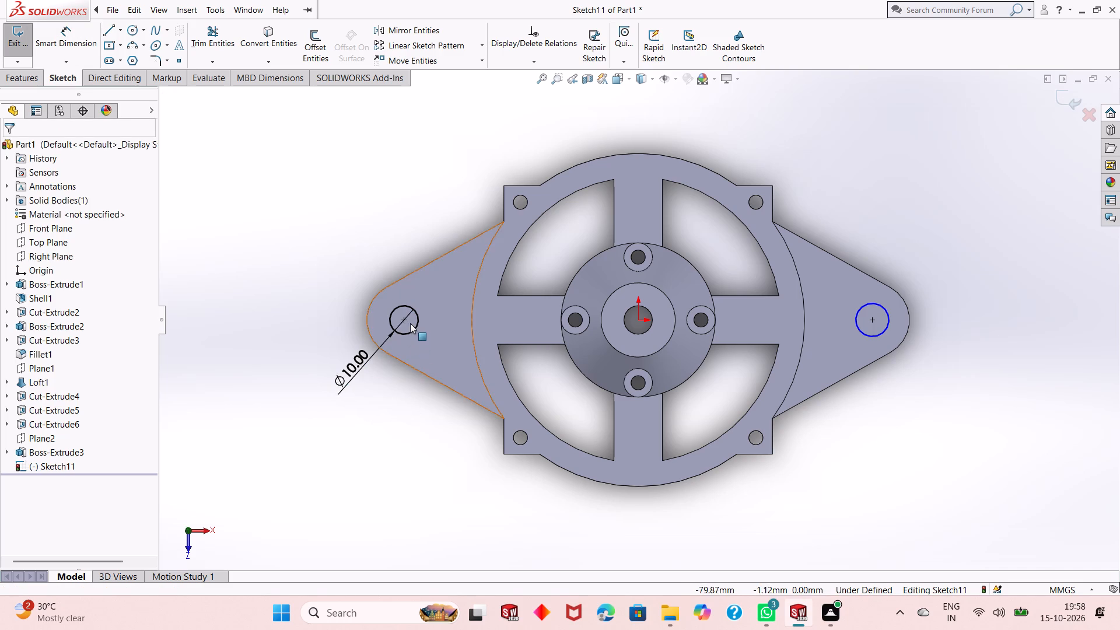
pyautogui.press('Escape')
pyautogui.click(410, 331)
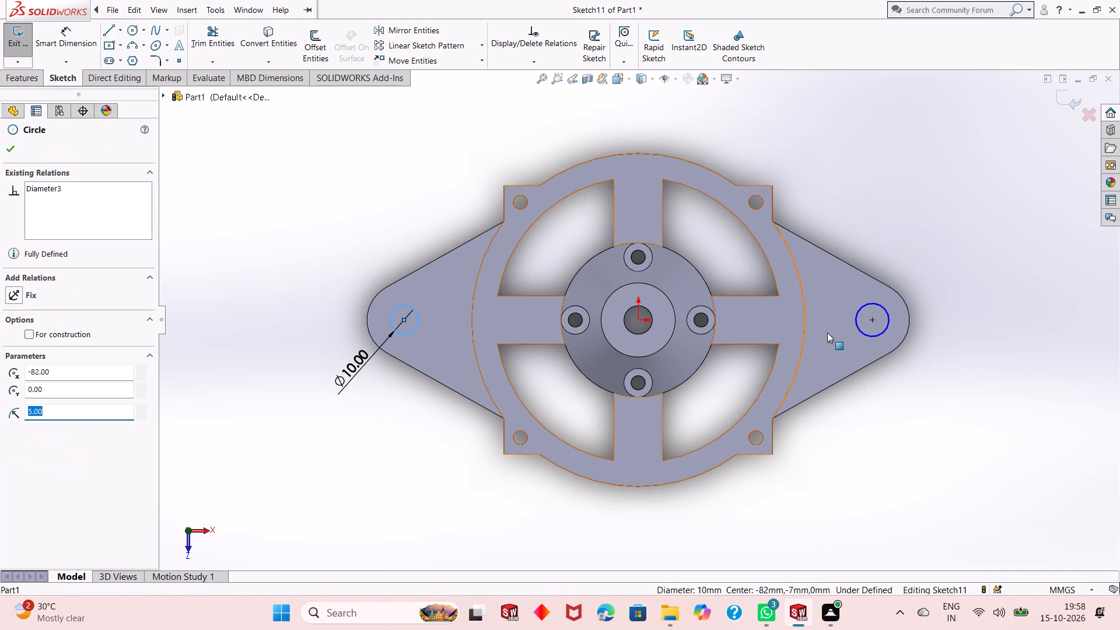
pyautogui.keyDown('ctrl'); pyautogui.click(865, 336); pyautogui.keyUp('ctrl')
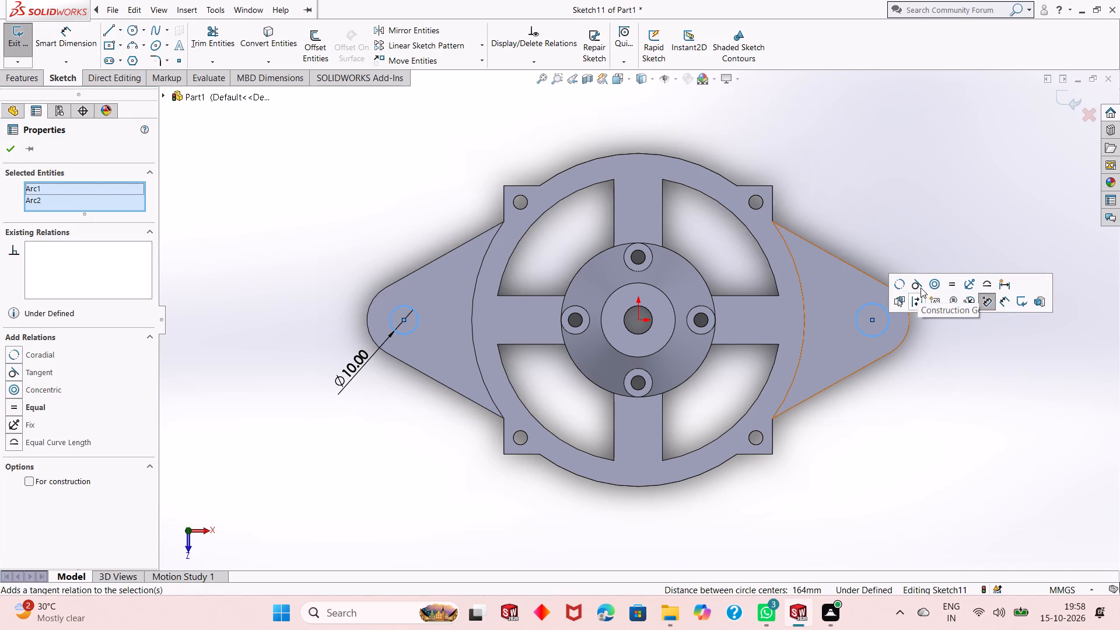
pyautogui.click(950, 286)
pyautogui.press('Escape')
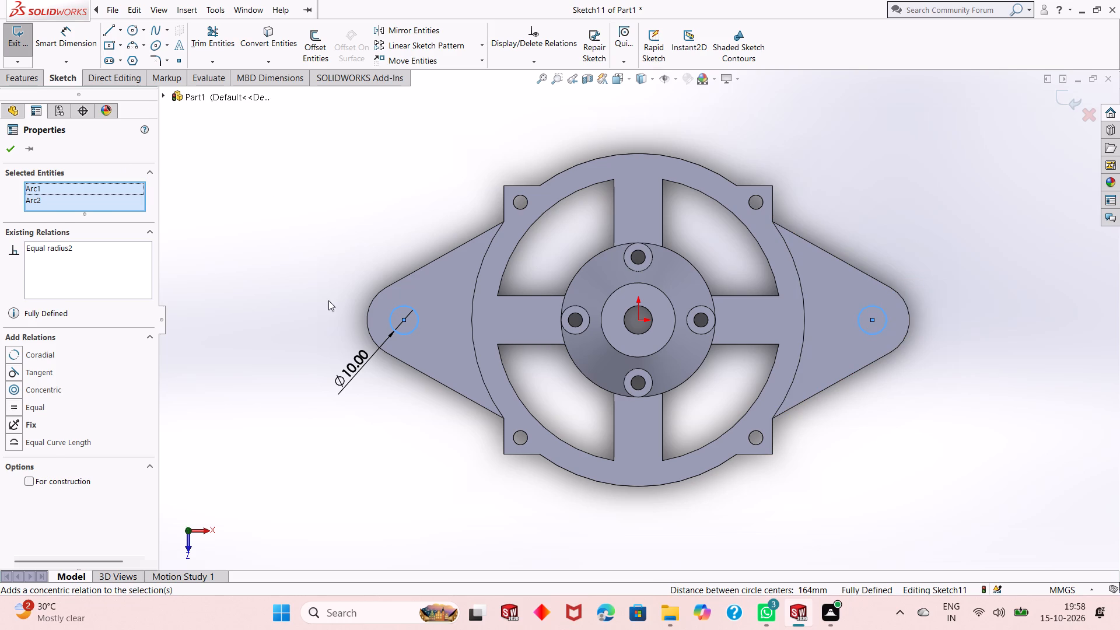
# Cut-extrude the two arm circles with a blind depth of 13 mm to make the mounting holes.
pyautogui.click(33, 77)
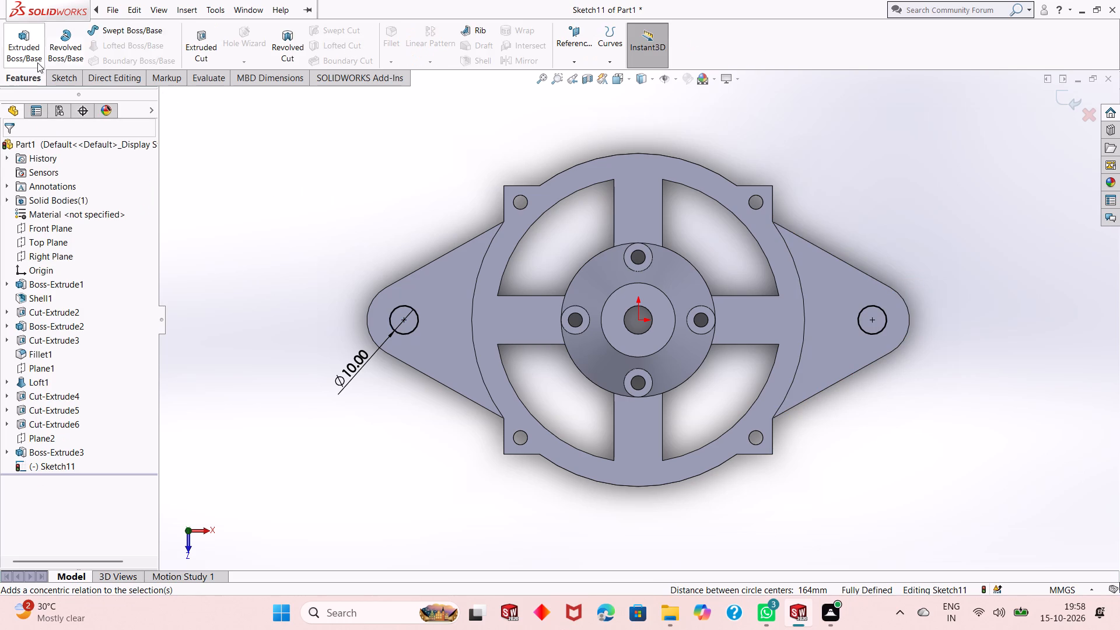
pyautogui.click(196, 43)
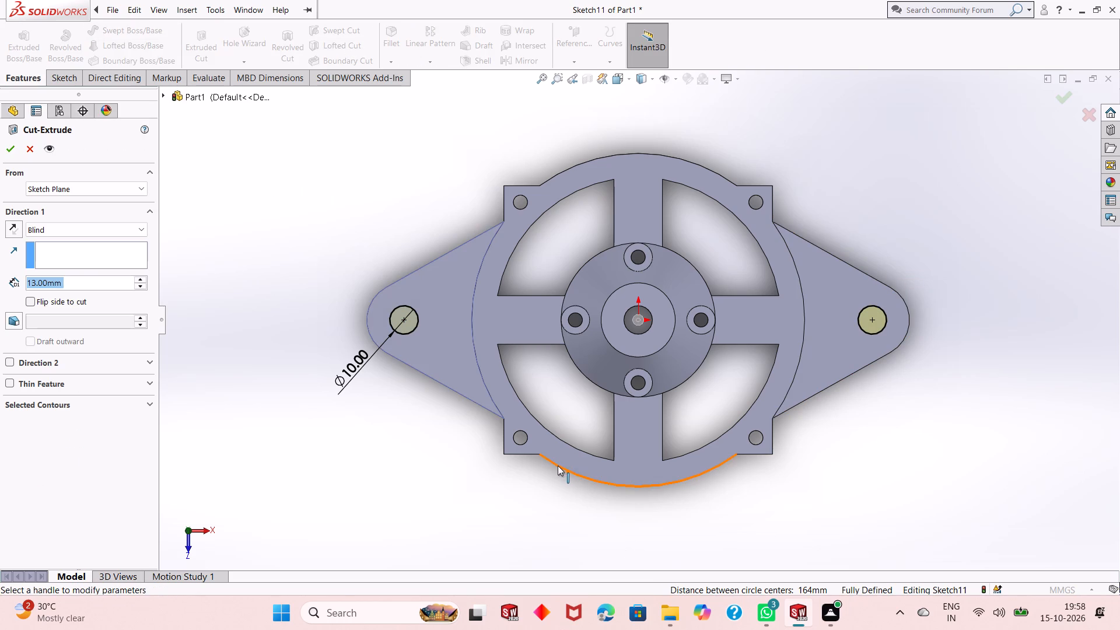
pyautogui.moveTo(558, 466); pyautogui.dragTo(554, 246, button='middle')
pyautogui.moveTo(552, 365); pyautogui.dragTo(552, 242, button='middle')
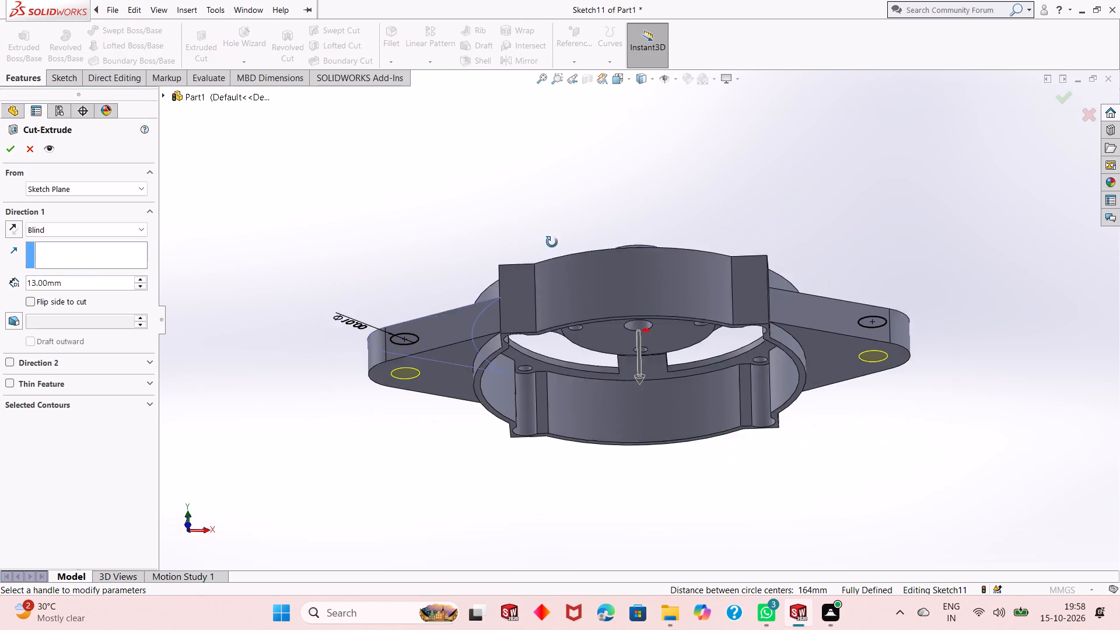
pyautogui.moveTo(552, 242); pyautogui.dragTo(552, 216, button='middle')
pyautogui.click(13, 142)
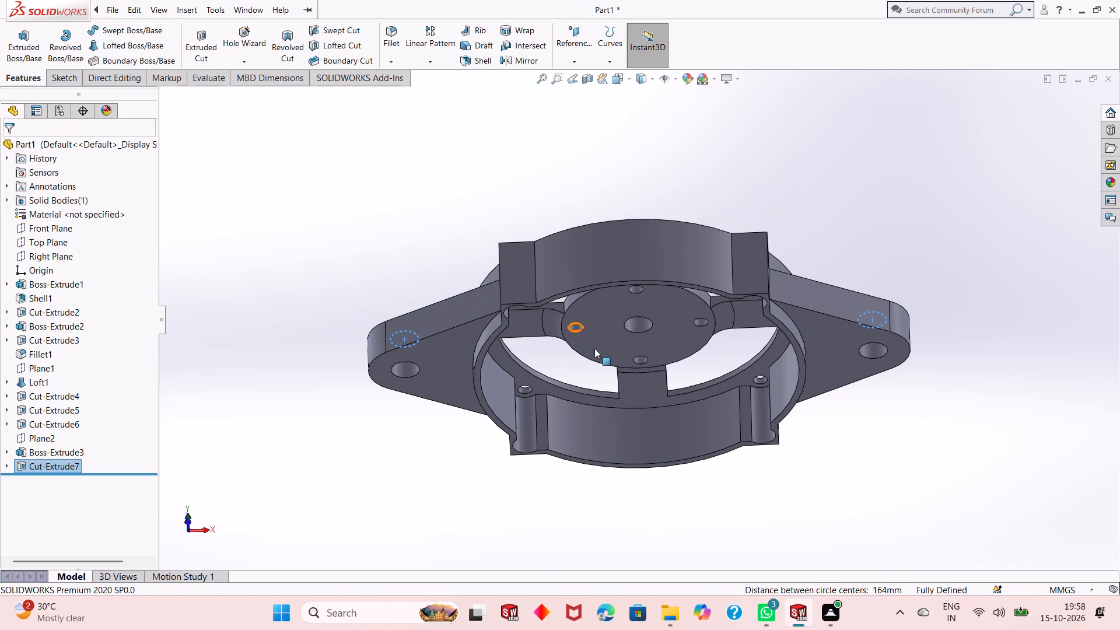
pyautogui.press('Escape')
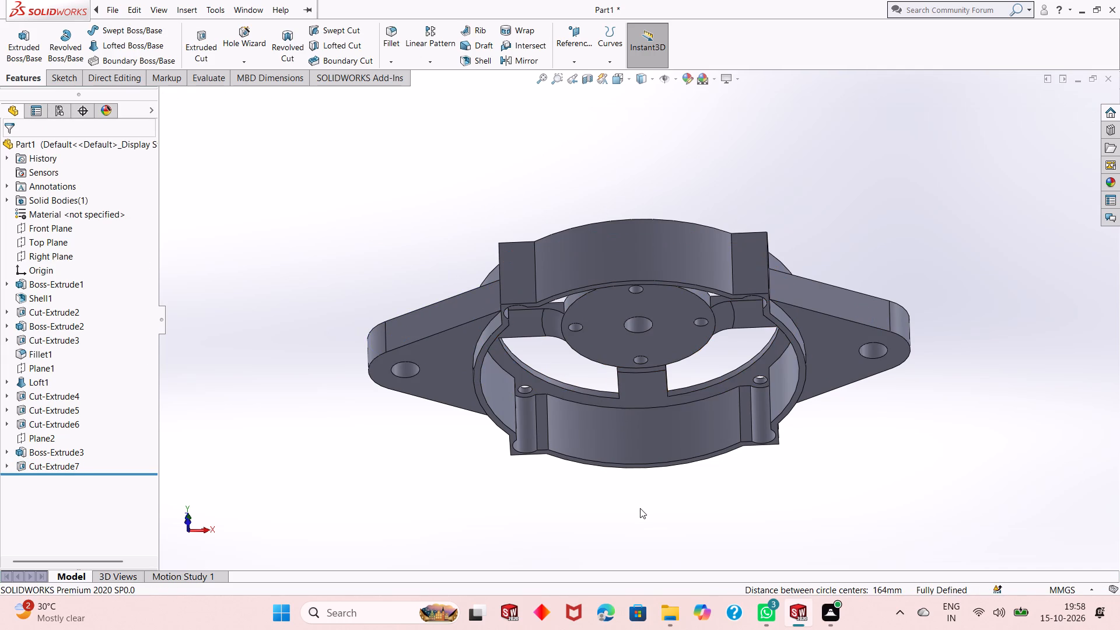
pyautogui.press('Escape')
pyautogui.press('Escape')
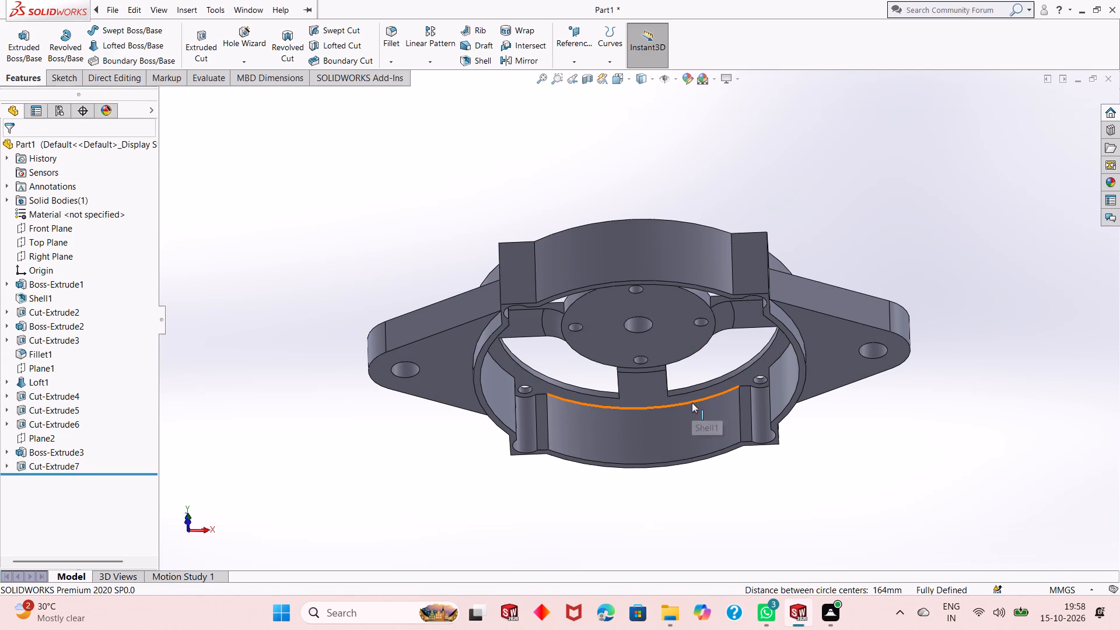
# Examine the housing, its cone and the bored side arms from several angles.
pyautogui.moveTo(724, 476); pyautogui.dragTo(687, 517, button='middle')
pyautogui.middleClick(657, 397)
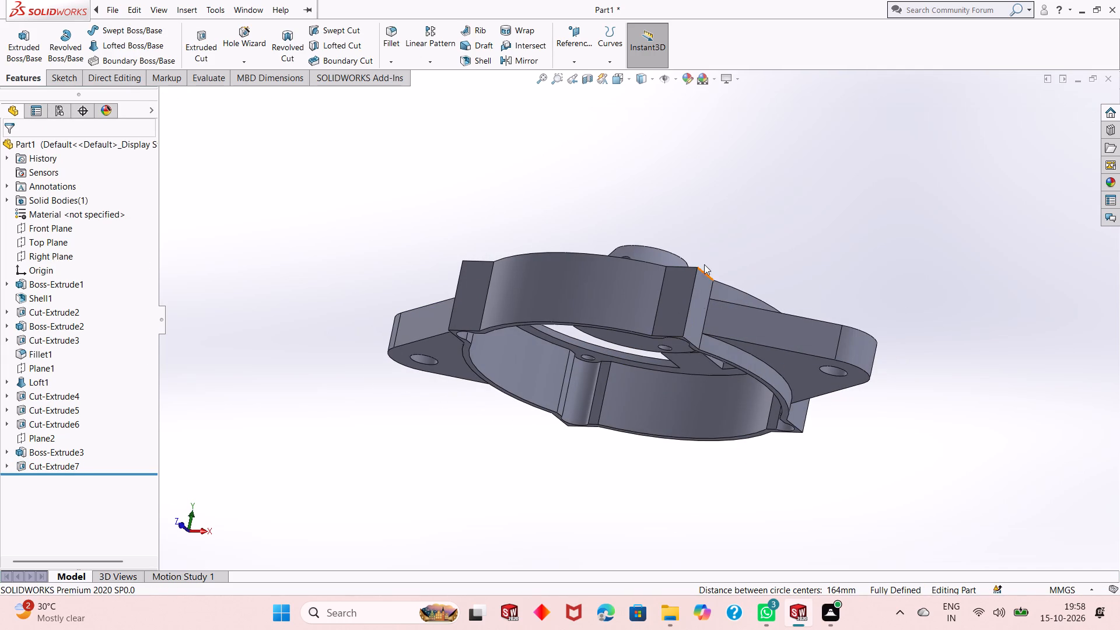
pyautogui.press('Escape')
pyautogui.scroll(-1, 734, 257)
pyautogui.moveTo(740, 255); pyautogui.dragTo(709, 360, button='middle')
pyautogui.scroll(3, 702, 362)
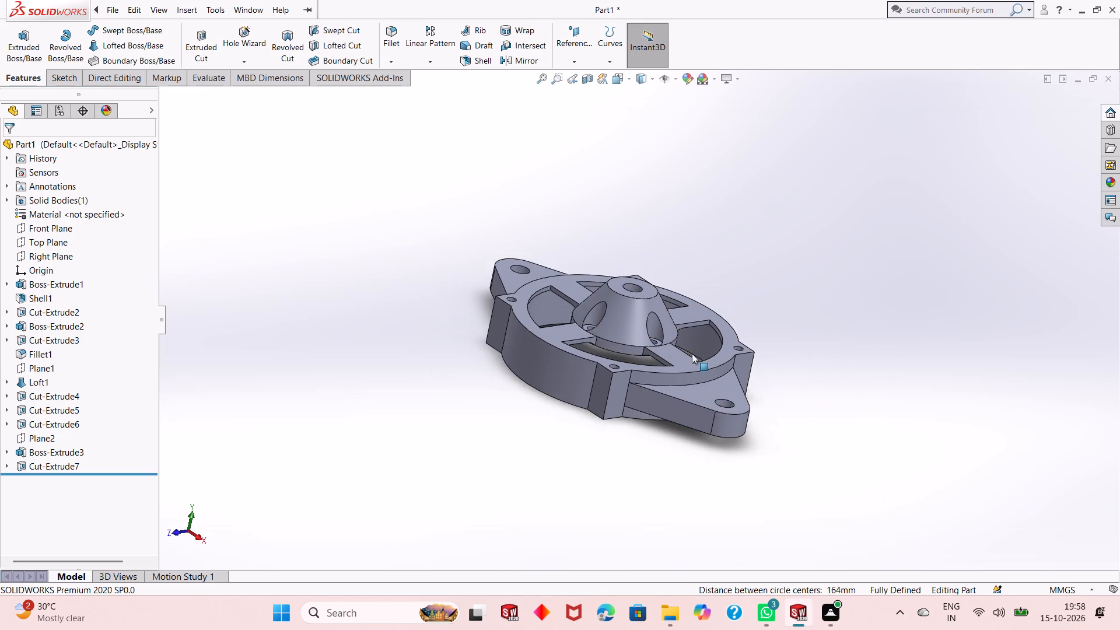
pyautogui.scroll(2, 692, 353)
pyautogui.scroll(-6, 575, 288)
pyautogui.scroll(5, 668, 389)
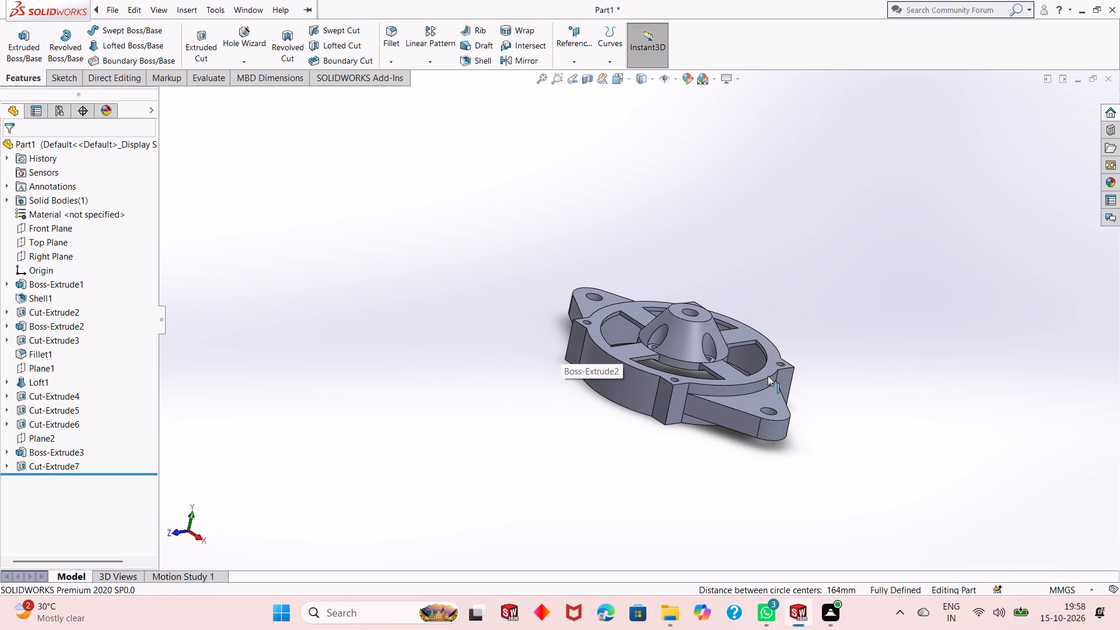
pyautogui.click(676, 333)
pyautogui.press('Escape')
pyautogui.press('Escape')
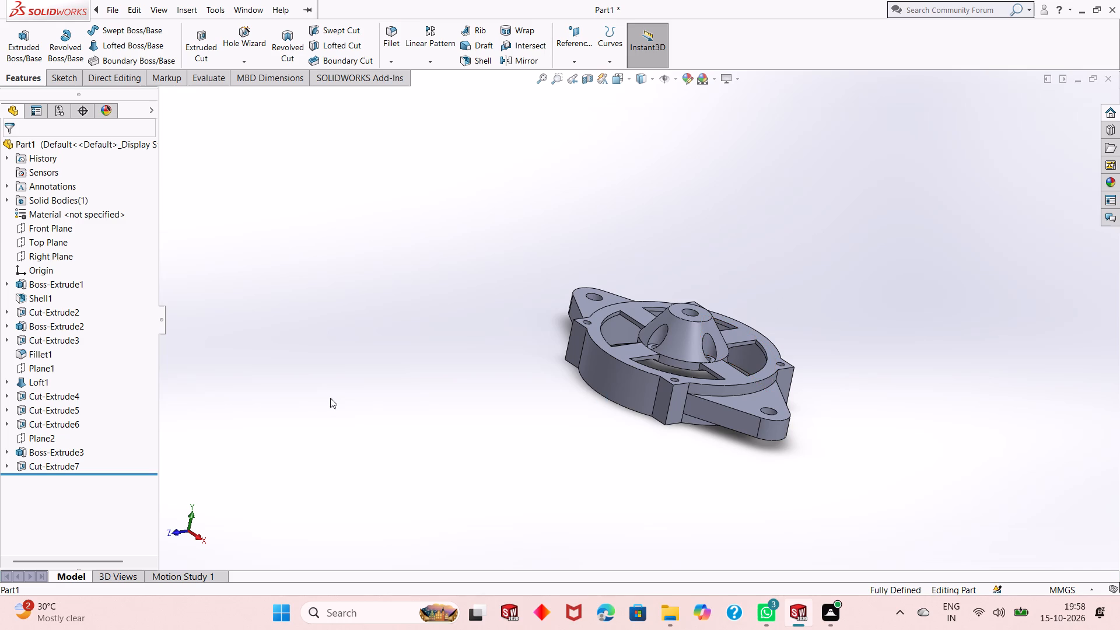
pyautogui.scroll(1, 314, 398)
pyautogui.scroll(-4, 762, 346)
pyautogui.moveTo(621, 376); pyautogui.dragTo(640, 323, button='middle')
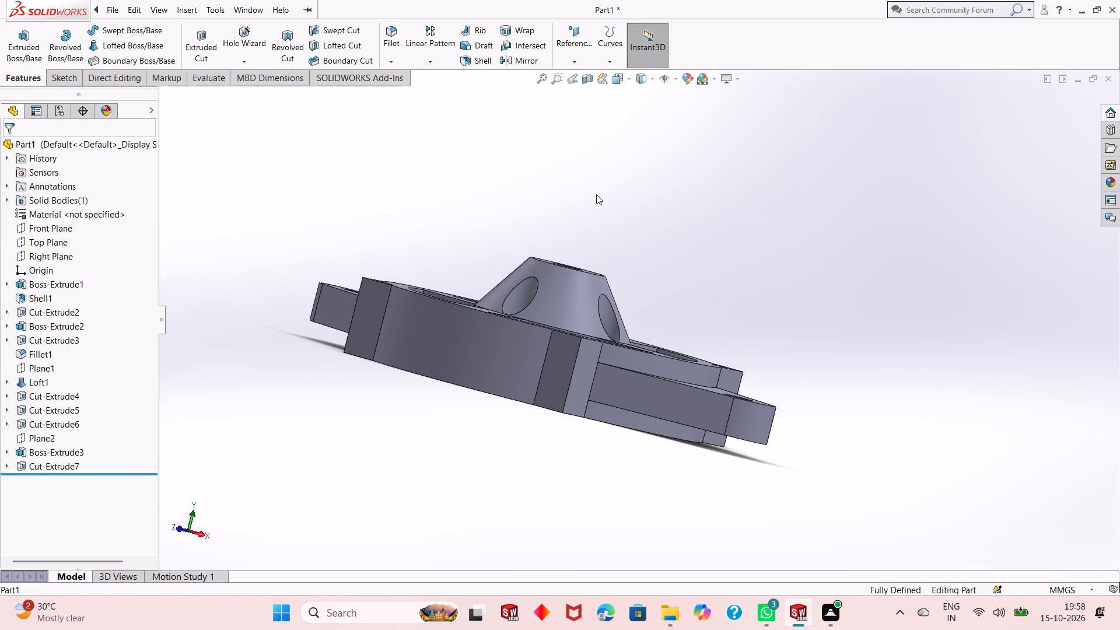
pyautogui.scroll(3, 647, 271)
pyautogui.scroll(-3, 599, 303)
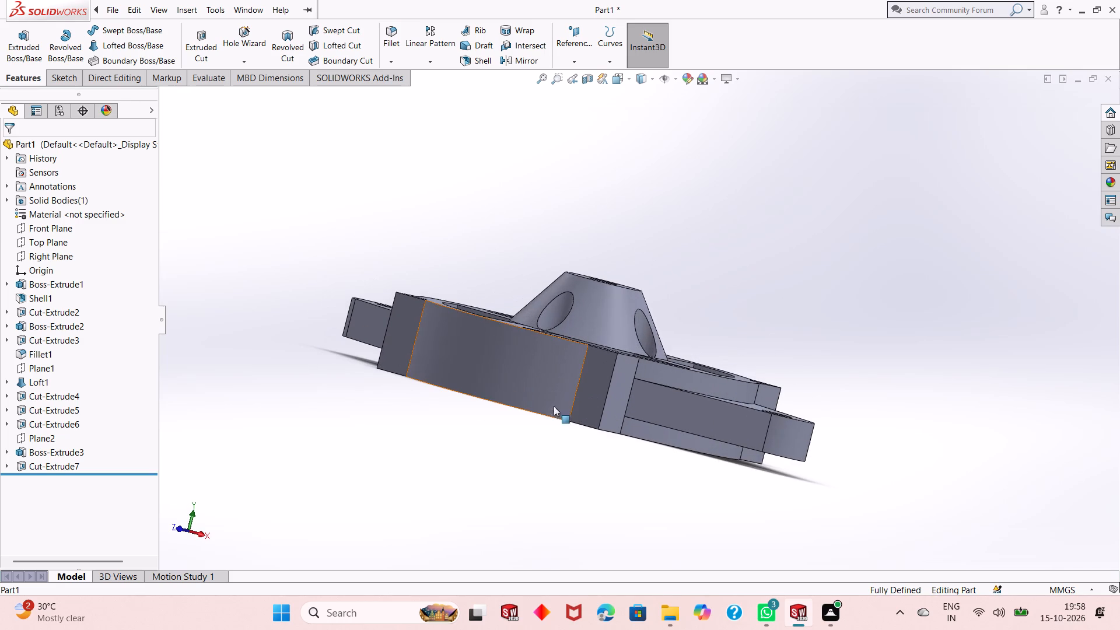
pyautogui.rightClick(663, 192)
pyautogui.click(694, 239)
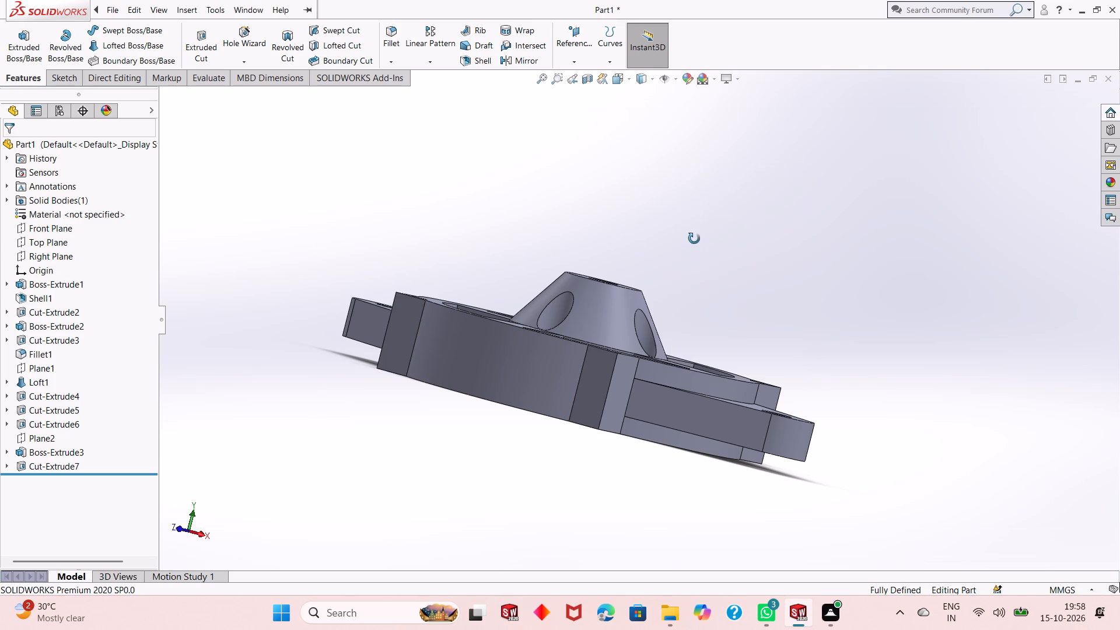
# Examine the finished housing, its cone, spokes and side arms from above, below and the sides.
pyautogui.middleClick(651, 320)
pyautogui.moveTo(702, 264); pyautogui.dragTo(744, 182)
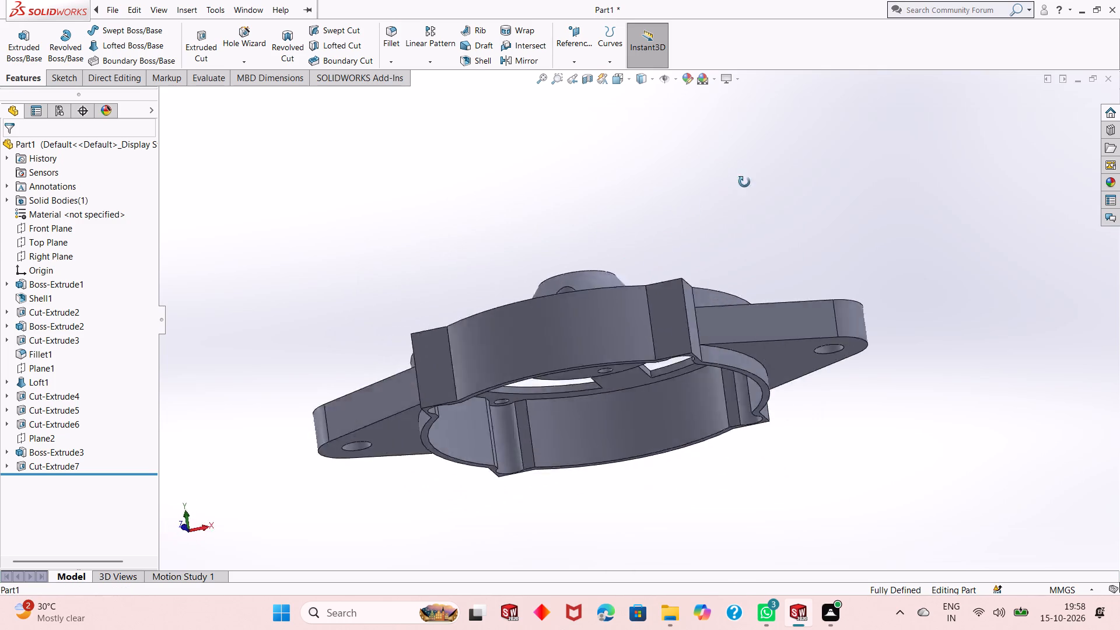
pyautogui.moveTo(744, 182); pyautogui.dragTo(817, 388)
pyautogui.scroll(2, 639, 398)
pyautogui.moveTo(622, 386); pyautogui.dragTo(741, 220)
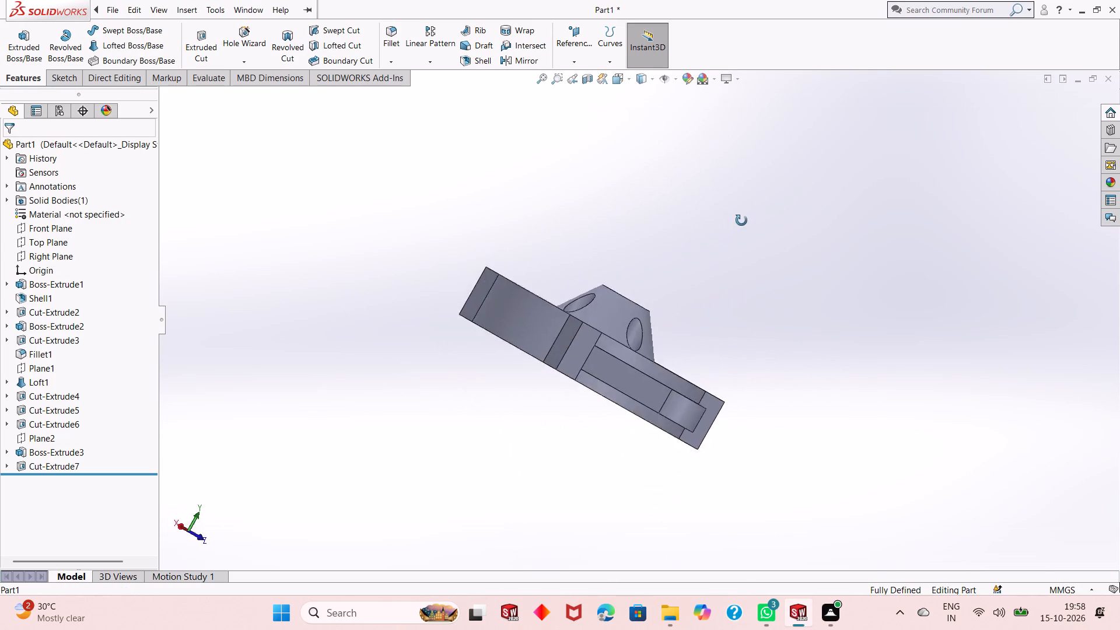
pyautogui.moveTo(741, 220); pyautogui.dragTo(674, 348)
pyautogui.press('Escape')
pyautogui.press('Escape')
pyautogui.moveTo(759, 317); pyautogui.dragTo(780, 190, button='middle')
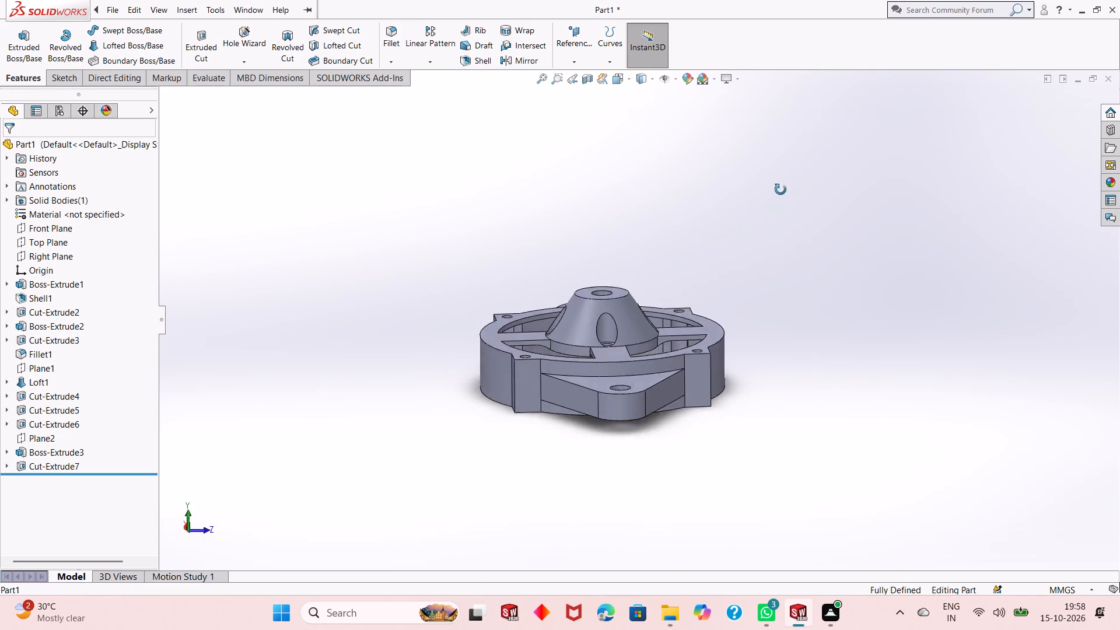
pyautogui.moveTo(780, 190); pyautogui.dragTo(892, 290, button='middle')
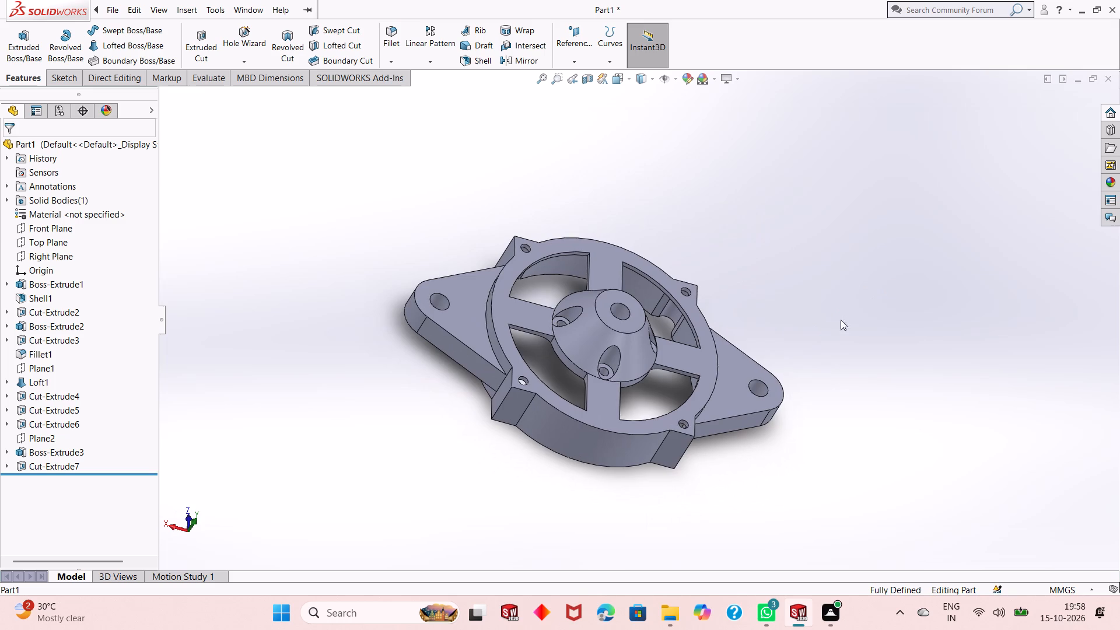
pyautogui.middleClick(619, 386)
pyautogui.press('Escape')
pyautogui.press('Escape')
pyautogui.moveTo(854, 225); pyautogui.dragTo(850, 212, button='middle')
pyautogui.moveTo(831, 222); pyautogui.dragTo(743, 334, button='middle')
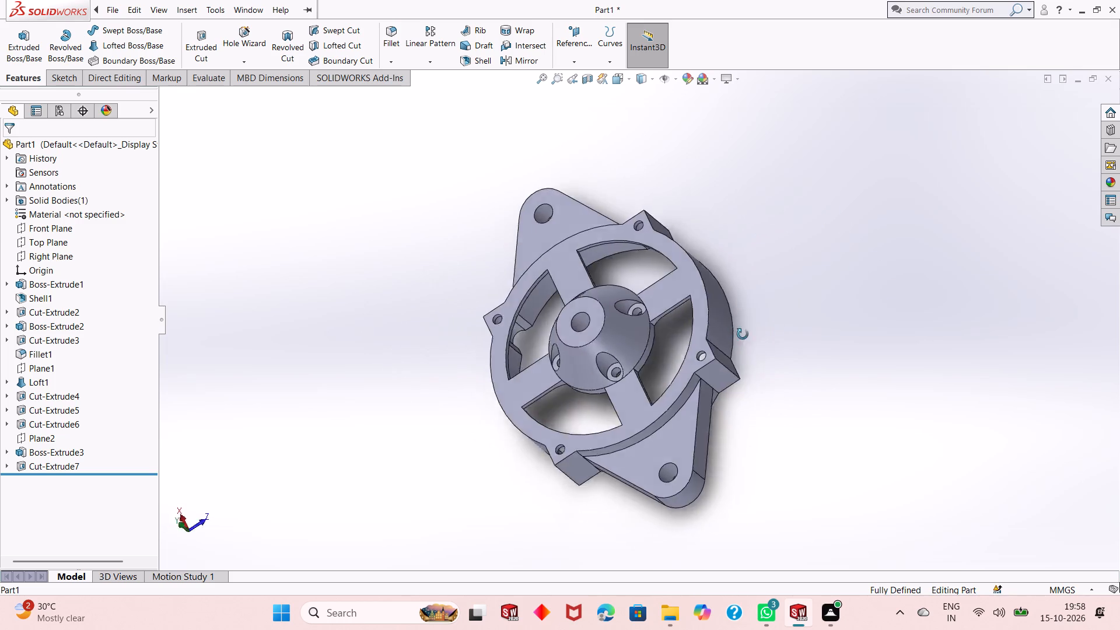
pyautogui.moveTo(743, 334); pyautogui.dragTo(847, 244, button='middle')
pyautogui.moveTo(734, 379); pyautogui.dragTo(710, 262, button='middle')
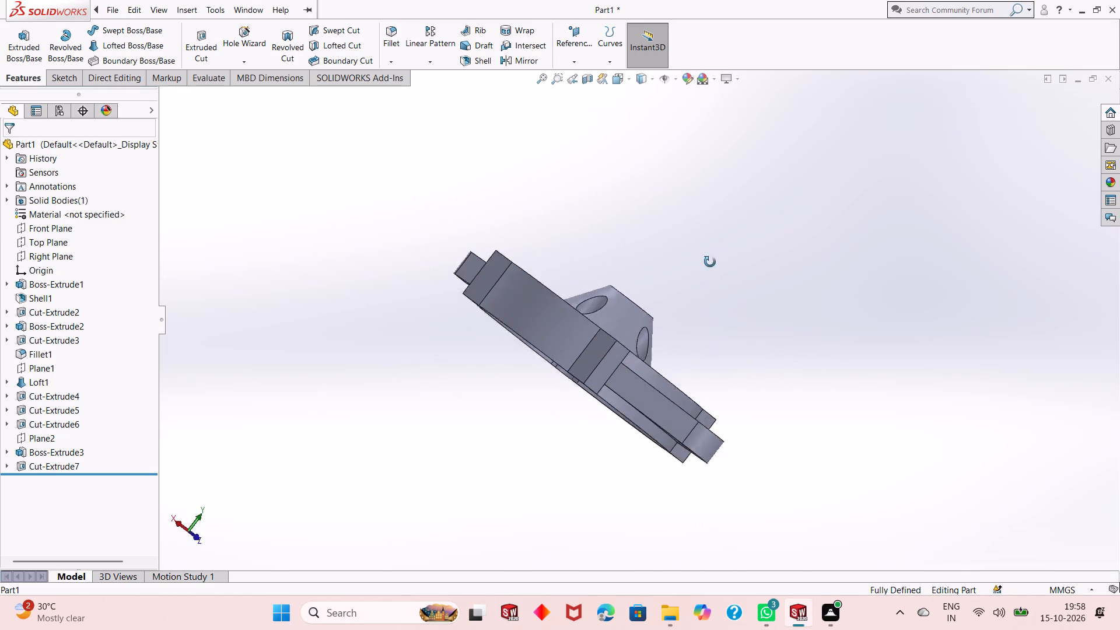
pyautogui.moveTo(710, 262); pyautogui.dragTo(759, 209, button='middle')
pyautogui.moveTo(796, 183); pyautogui.dragTo(784, 411, button='middle')
pyautogui.scroll(-2, 611, 369)
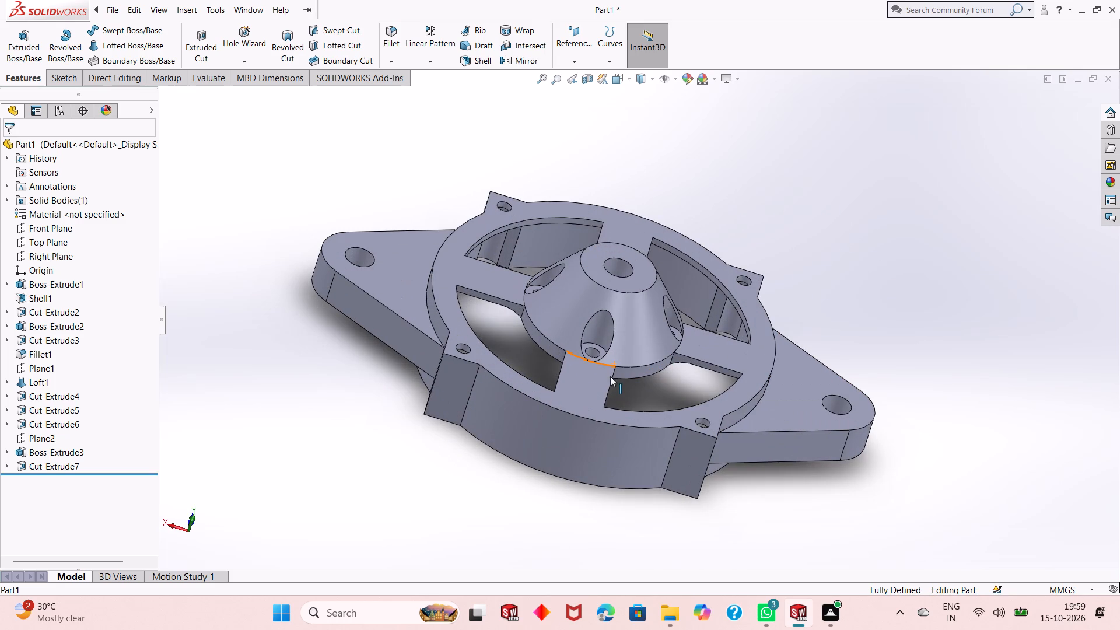
pyautogui.scroll(1, 600, 395)
pyautogui.moveTo(632, 353); pyautogui.dragTo(622, 407, button='middle')
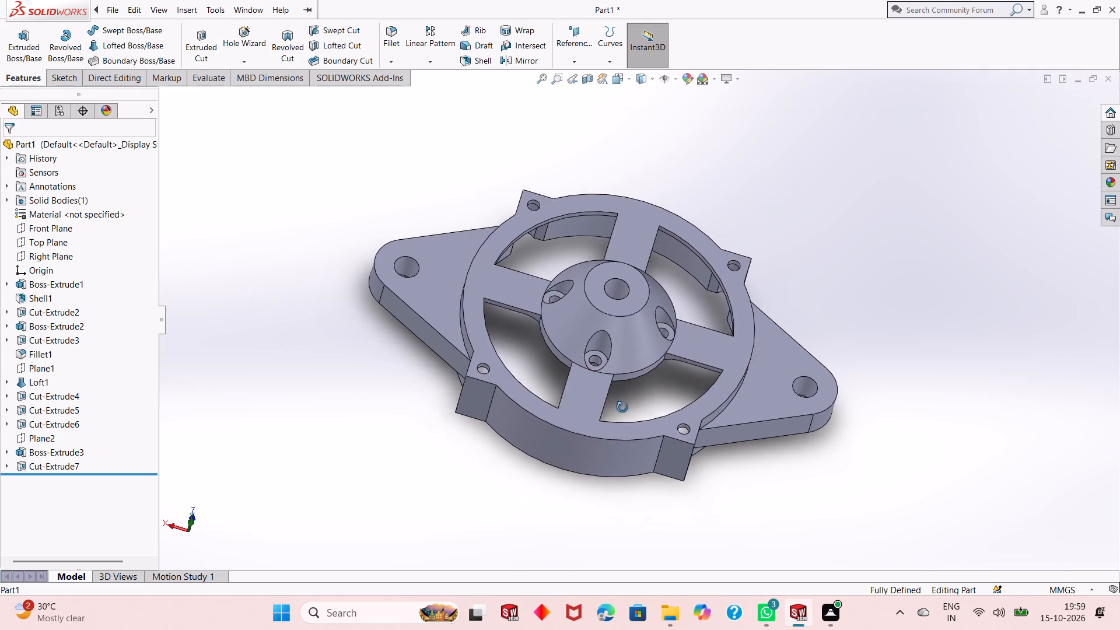
pyautogui.moveTo(622, 407); pyautogui.dragTo(618, 423, button='middle')
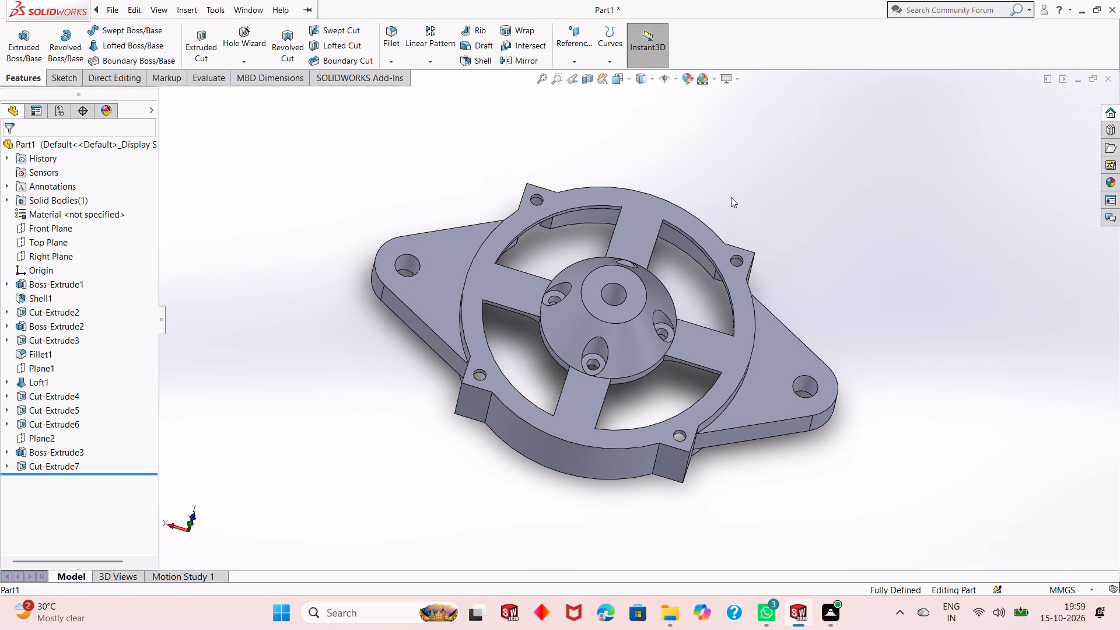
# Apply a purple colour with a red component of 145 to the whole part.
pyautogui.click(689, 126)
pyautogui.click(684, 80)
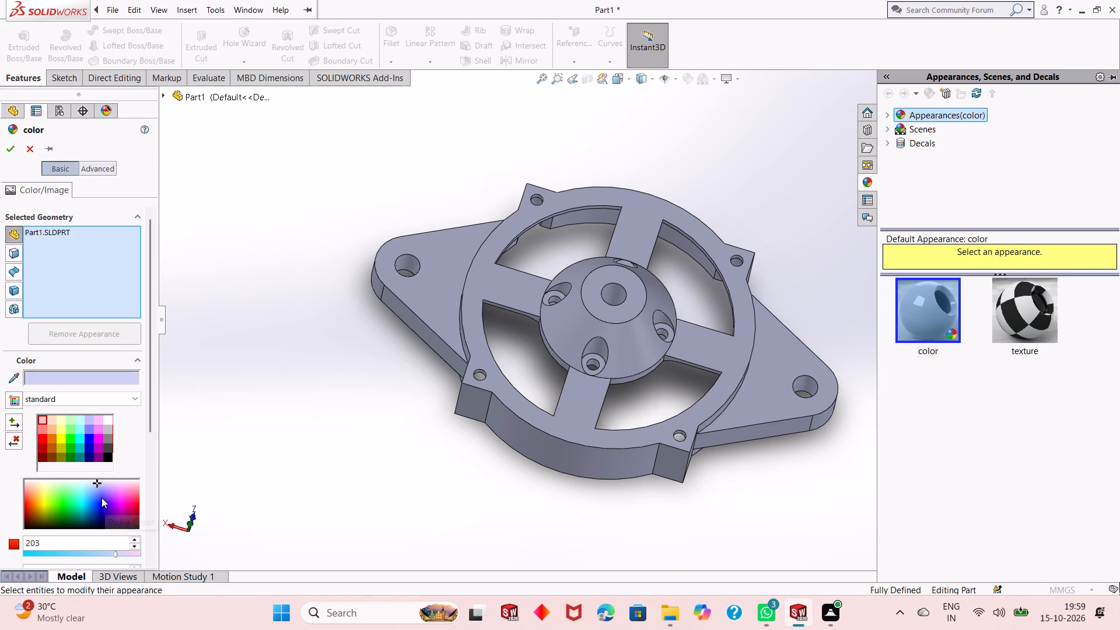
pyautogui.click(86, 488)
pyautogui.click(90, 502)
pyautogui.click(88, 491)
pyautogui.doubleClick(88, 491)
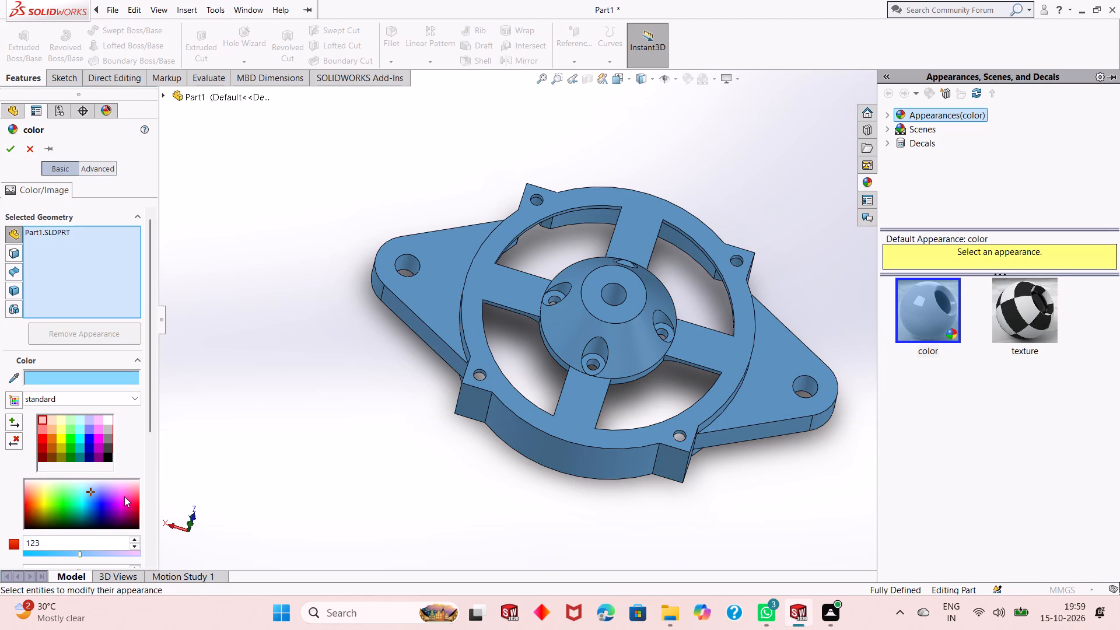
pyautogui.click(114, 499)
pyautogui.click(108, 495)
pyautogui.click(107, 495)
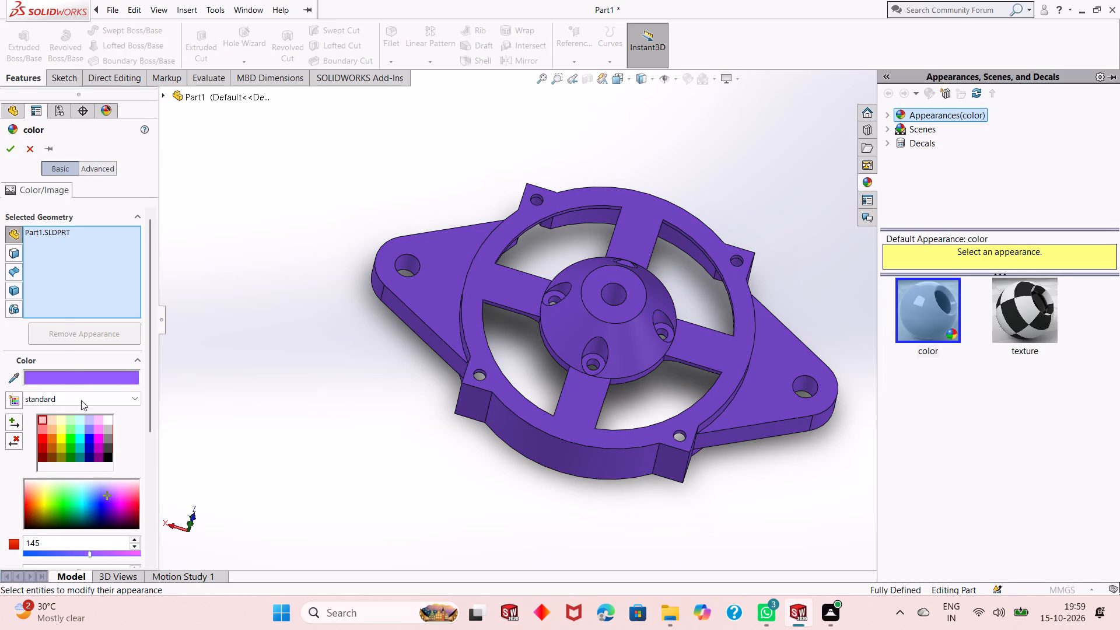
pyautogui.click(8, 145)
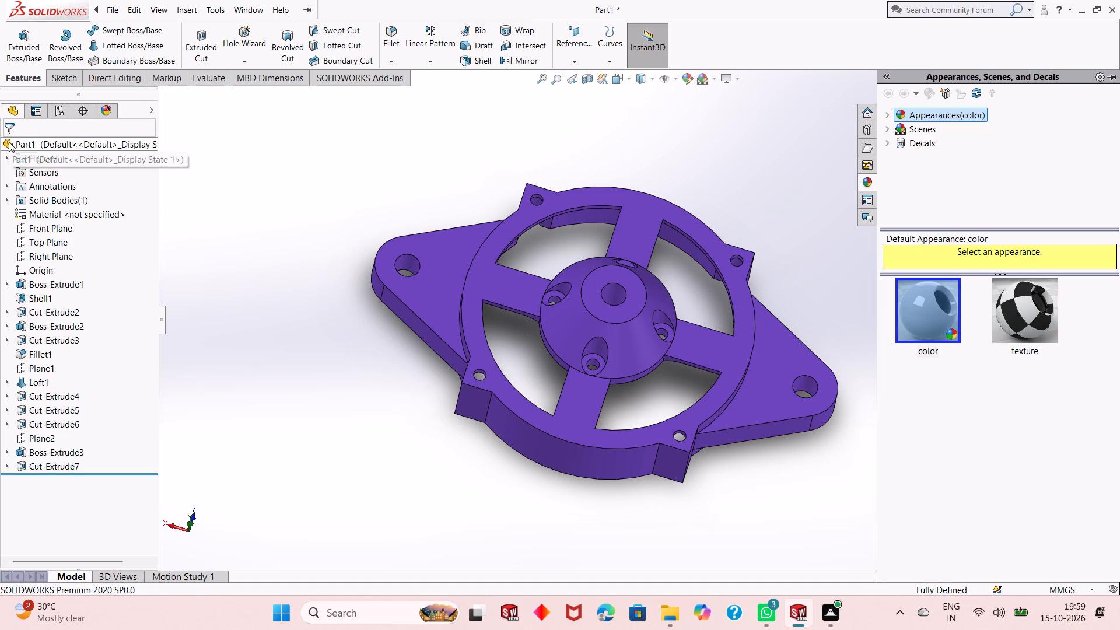
# Recolour the whole part a soft blue-violet with a red component of 146.
pyautogui.click(686, 79)
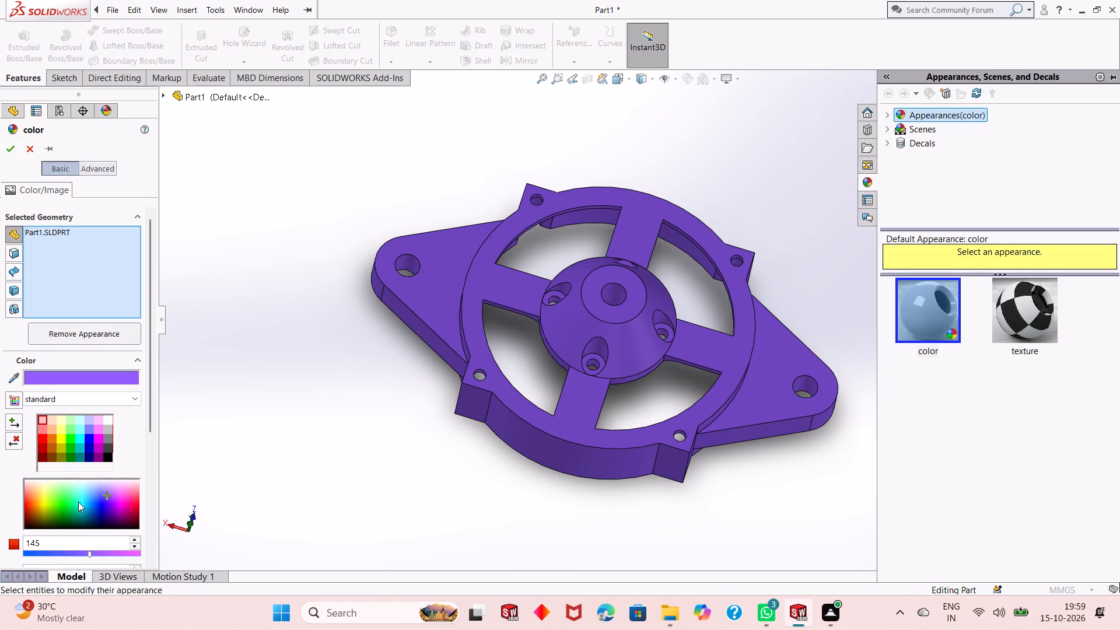
pyautogui.click(110, 498)
pyautogui.click(110, 502)
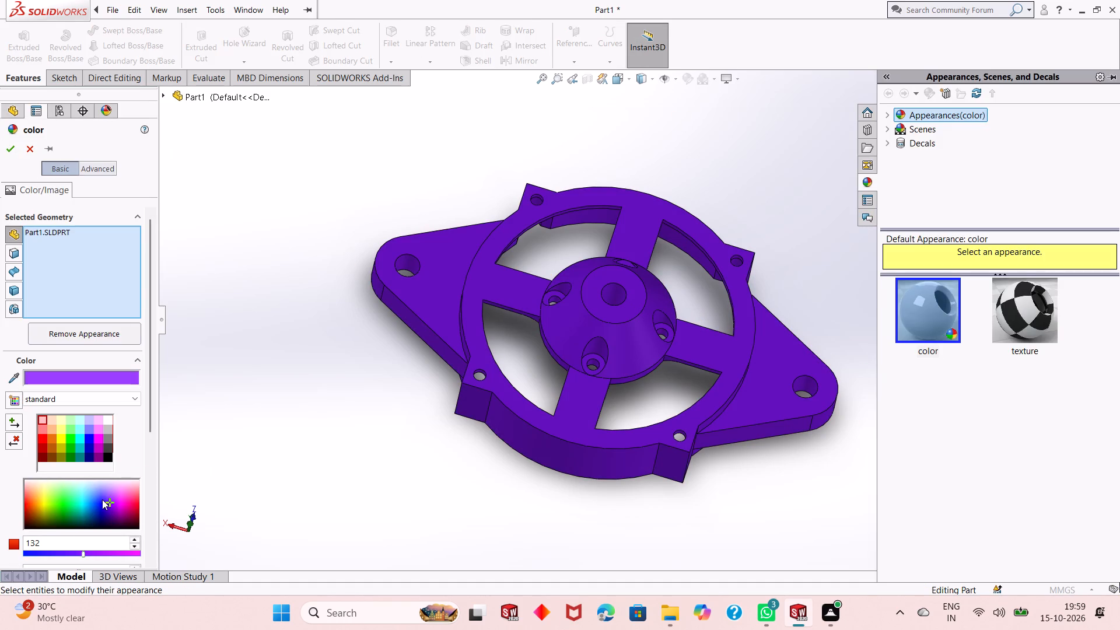
pyautogui.click(106, 497)
pyautogui.click(105, 497)
pyautogui.click(105, 498)
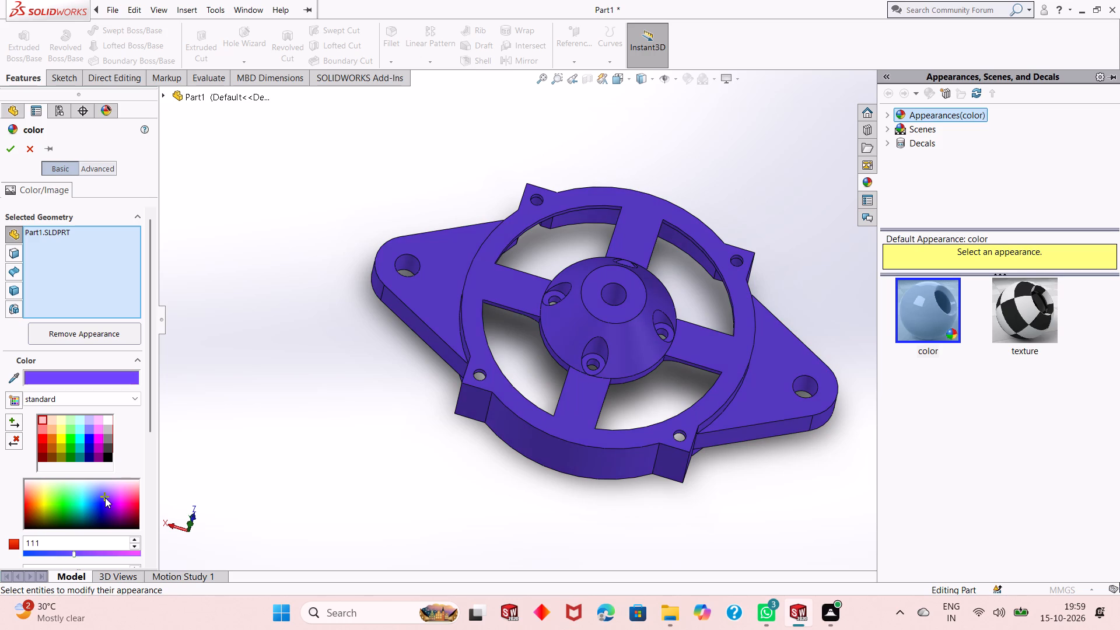
pyautogui.click(105, 495)
pyautogui.click(107, 498)
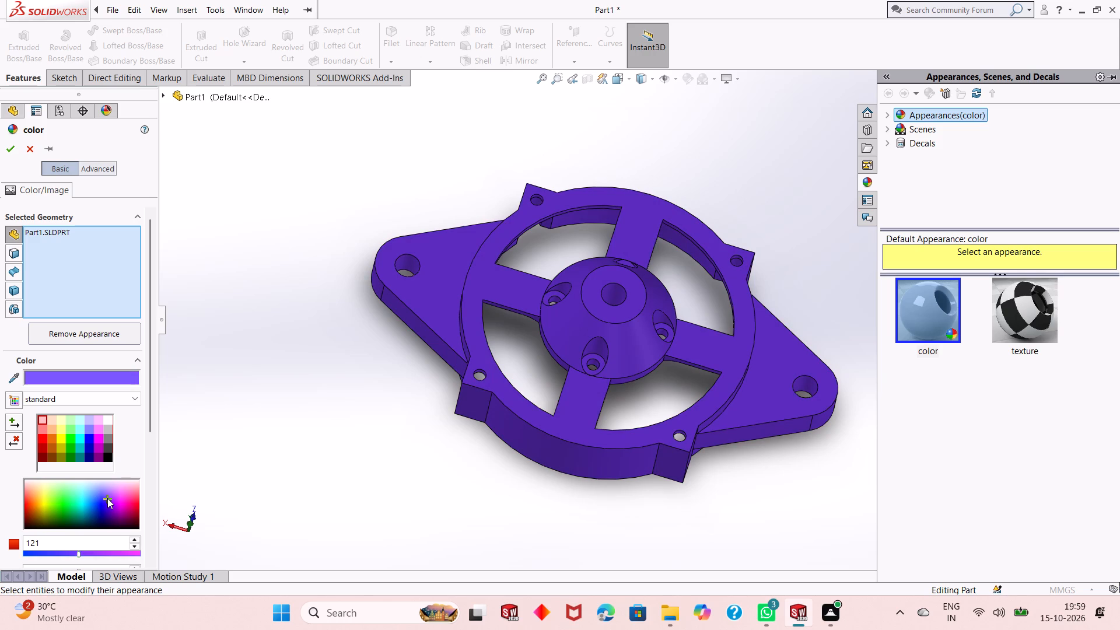
pyautogui.click(104, 491)
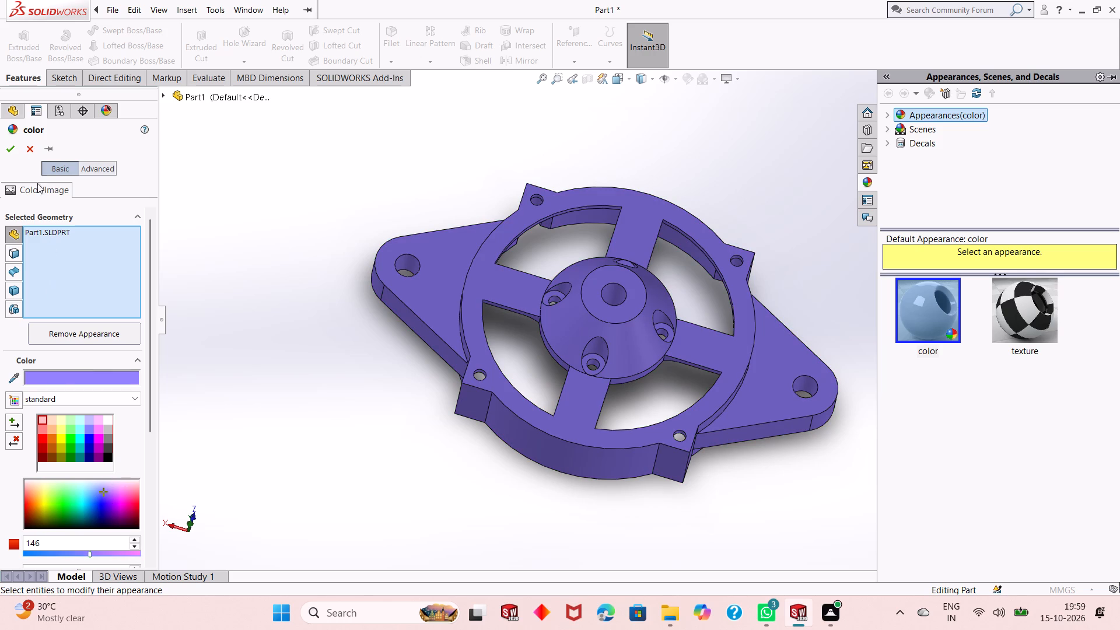
pyautogui.click(6, 145)
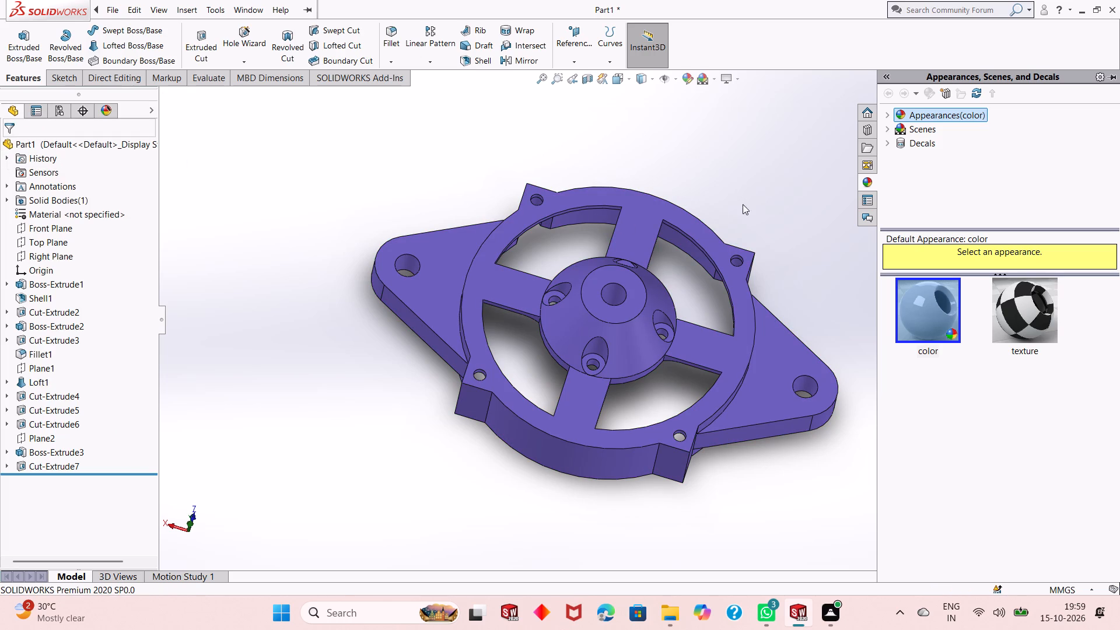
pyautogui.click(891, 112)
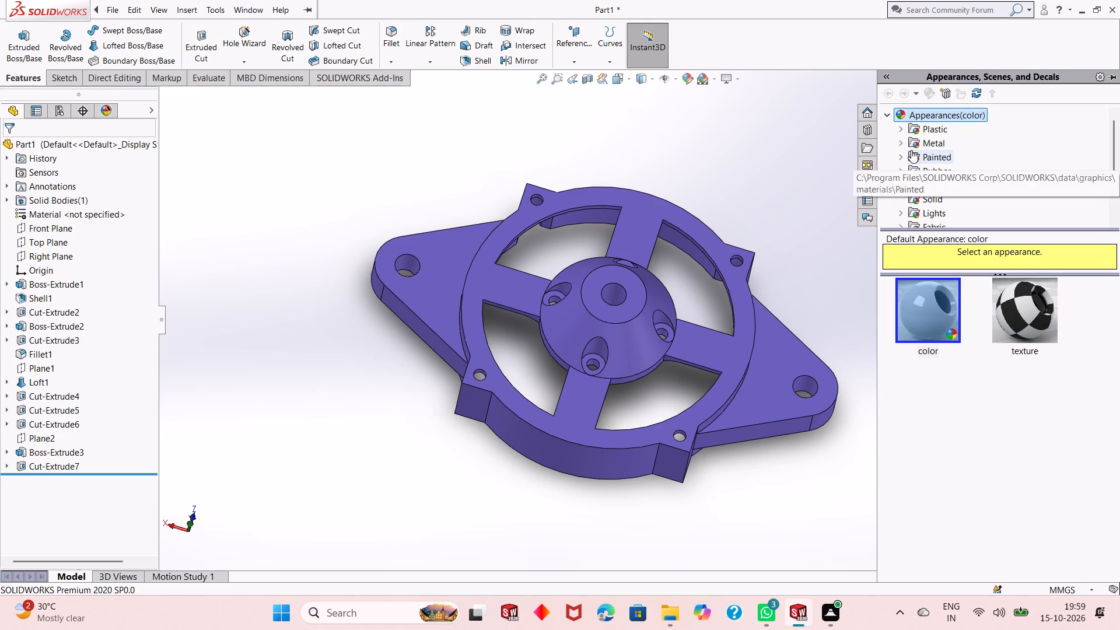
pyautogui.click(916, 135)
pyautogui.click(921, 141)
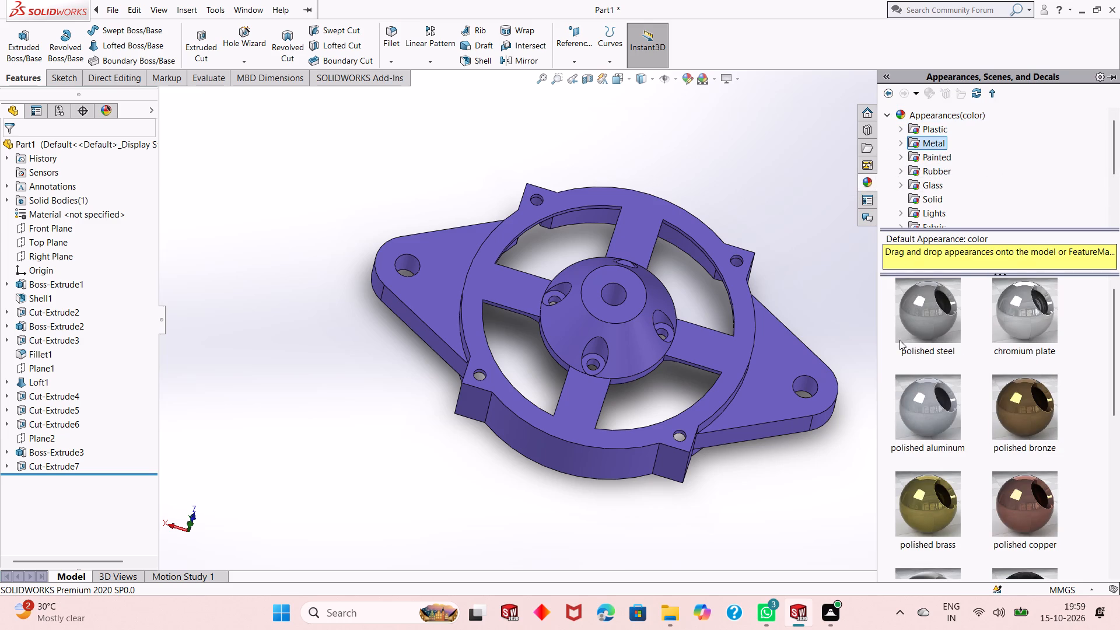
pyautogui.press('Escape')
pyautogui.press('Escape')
# Colour only the housing's flat ring-and-spoke top face bright yellow, using the standard colour swatches.
pyautogui.click(701, 226)
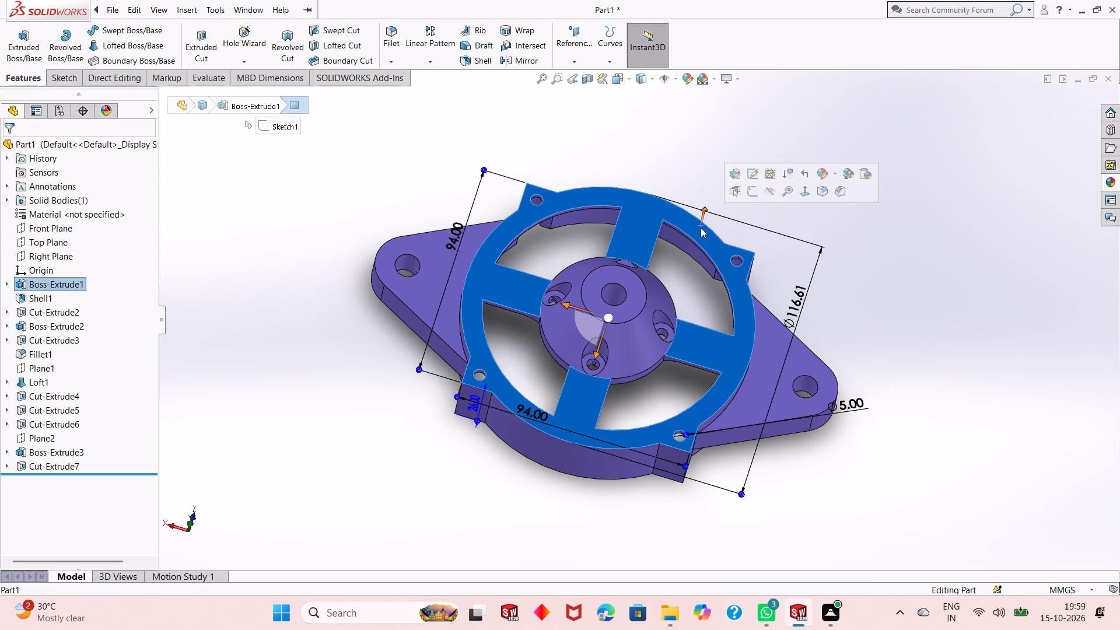
pyautogui.click(683, 77)
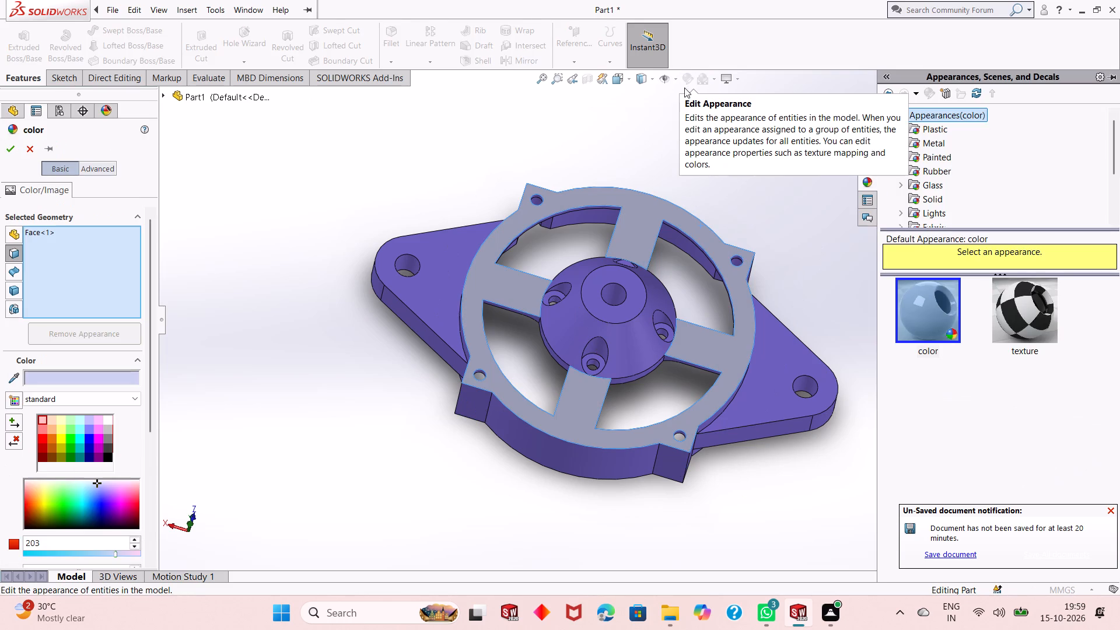
pyautogui.click(60, 443)
pyautogui.click(60, 443)
pyautogui.click(62, 429)
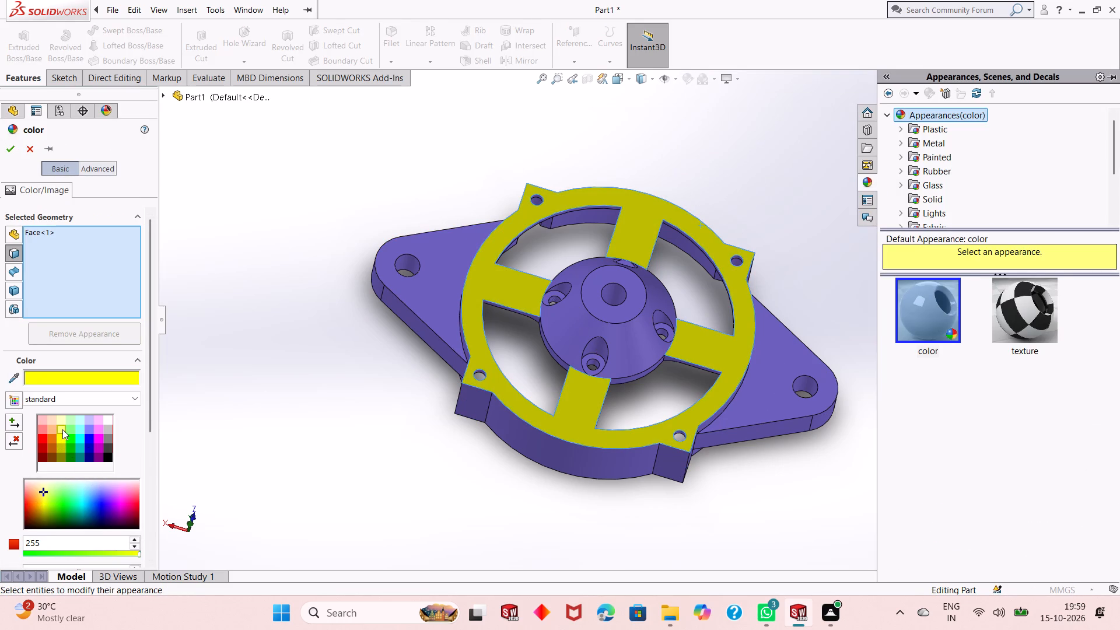
pyautogui.click(62, 435)
pyautogui.click(12, 148)
pyautogui.press('Escape')
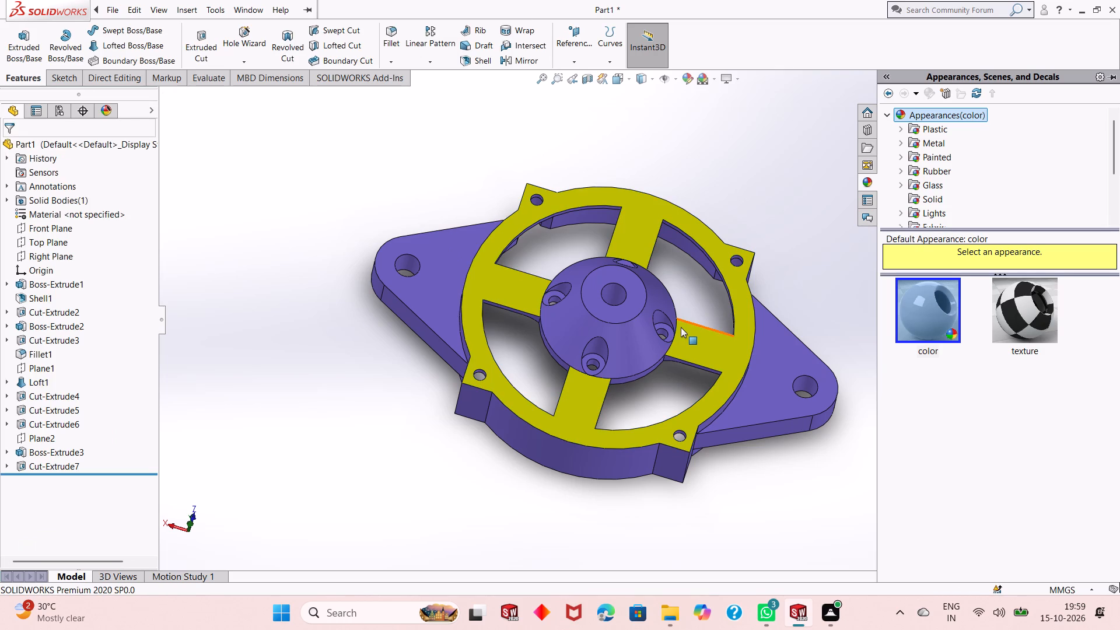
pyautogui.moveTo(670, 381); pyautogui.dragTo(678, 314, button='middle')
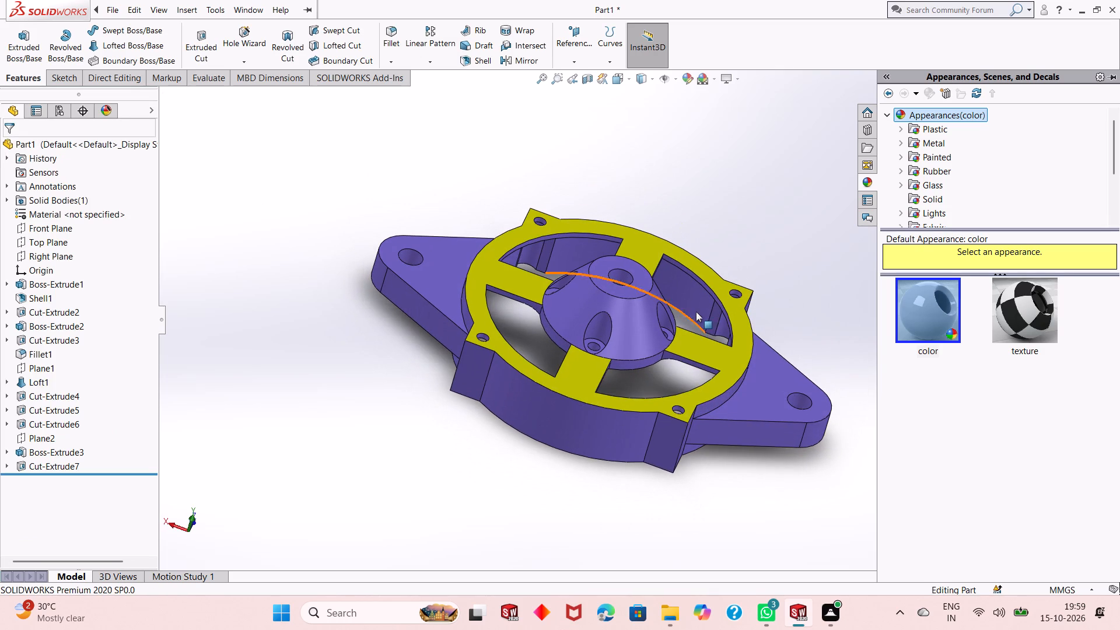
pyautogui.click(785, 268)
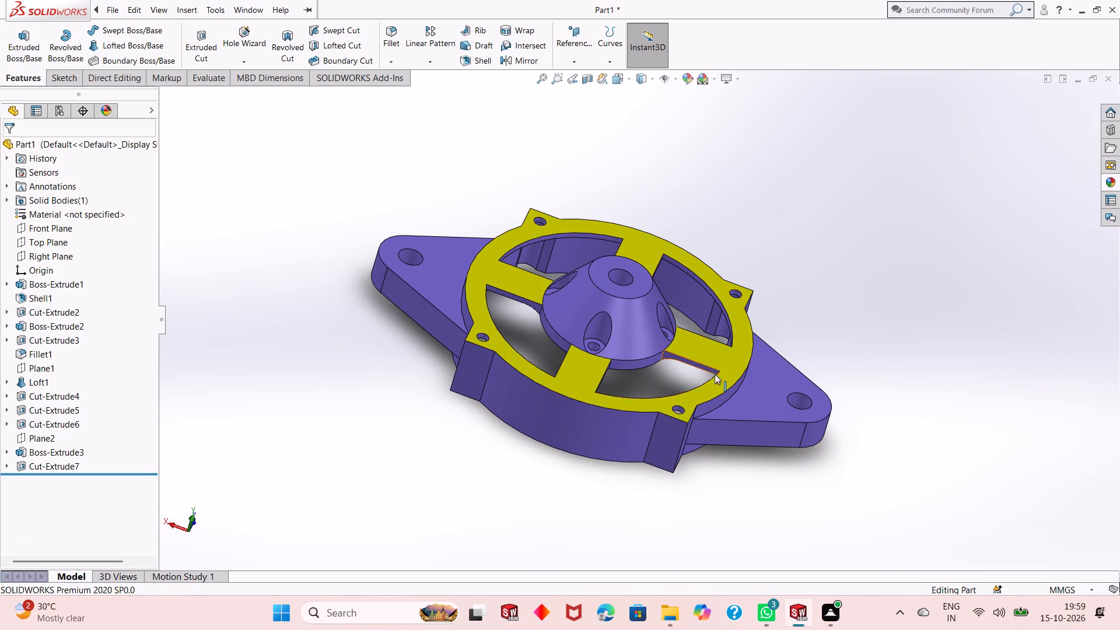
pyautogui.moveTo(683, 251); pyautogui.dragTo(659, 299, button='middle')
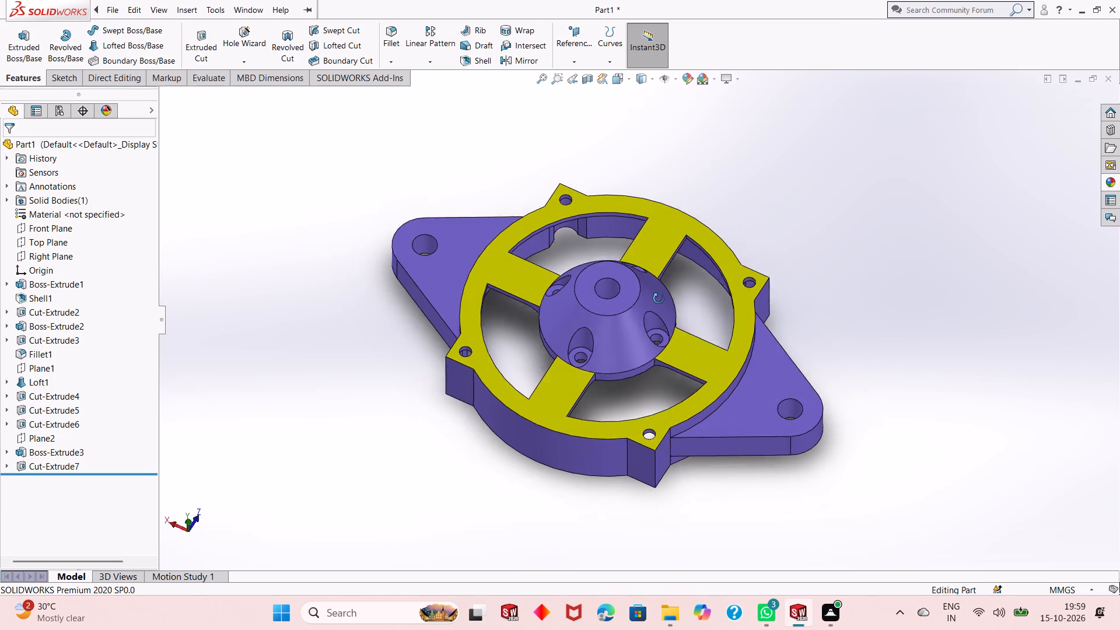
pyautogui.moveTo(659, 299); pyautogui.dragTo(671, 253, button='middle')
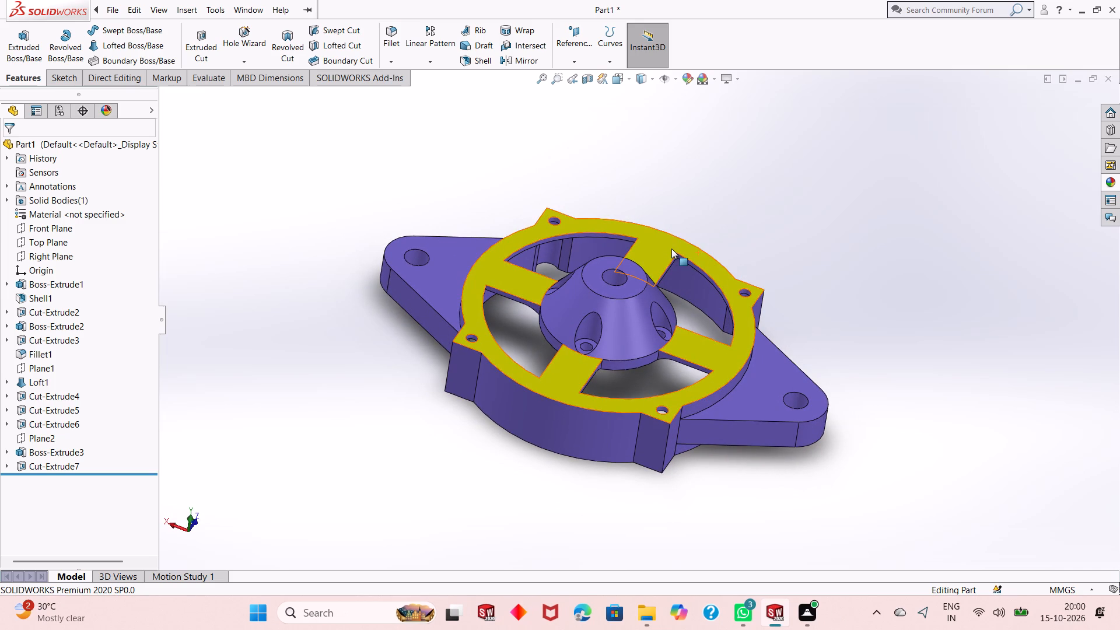
# Save the part as "Alternator bracket" in the Dp SolidWorks folder, in the SOLIDWORKS Part format.
pyautogui.hotkey('ctrl', 's')
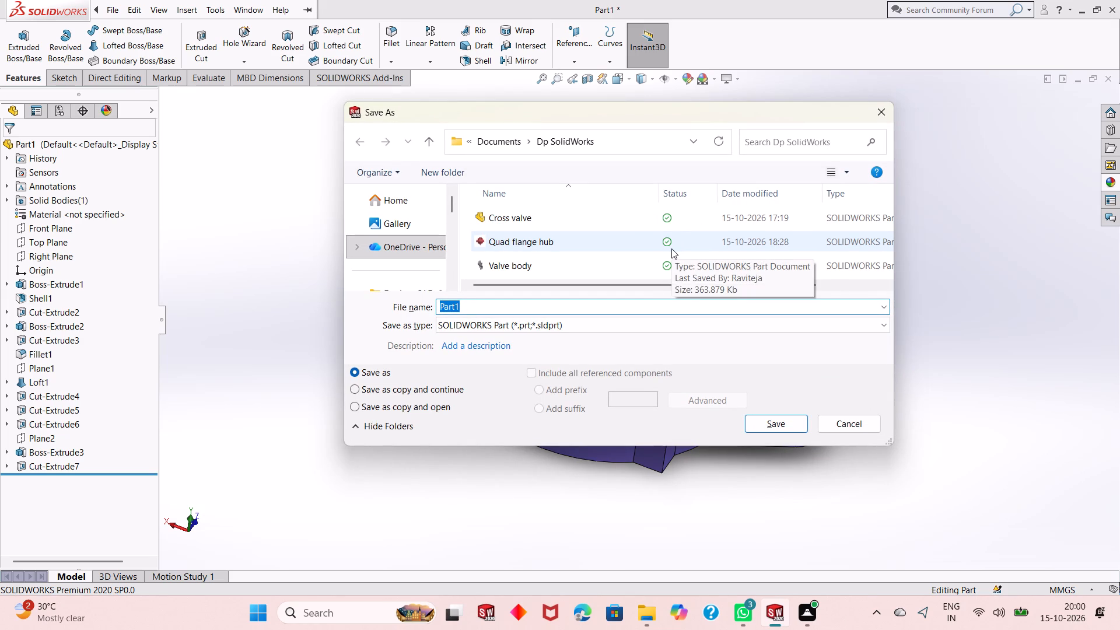
pyautogui.write('Alternat')
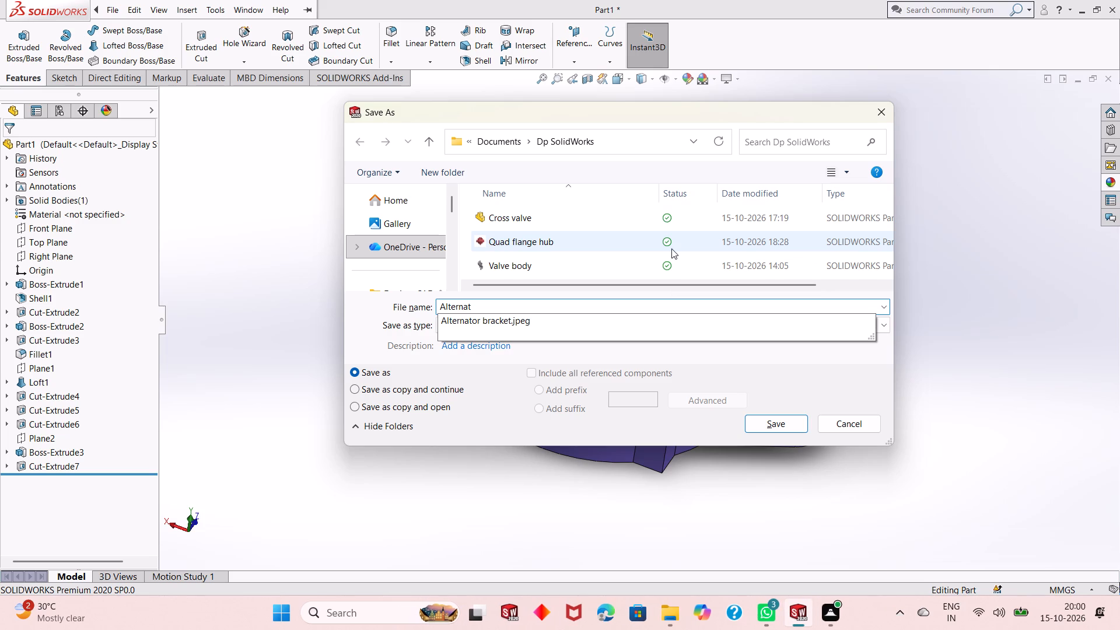
pyautogui.write('or')
pyautogui.press('space')
pyautogui.write('bracket')
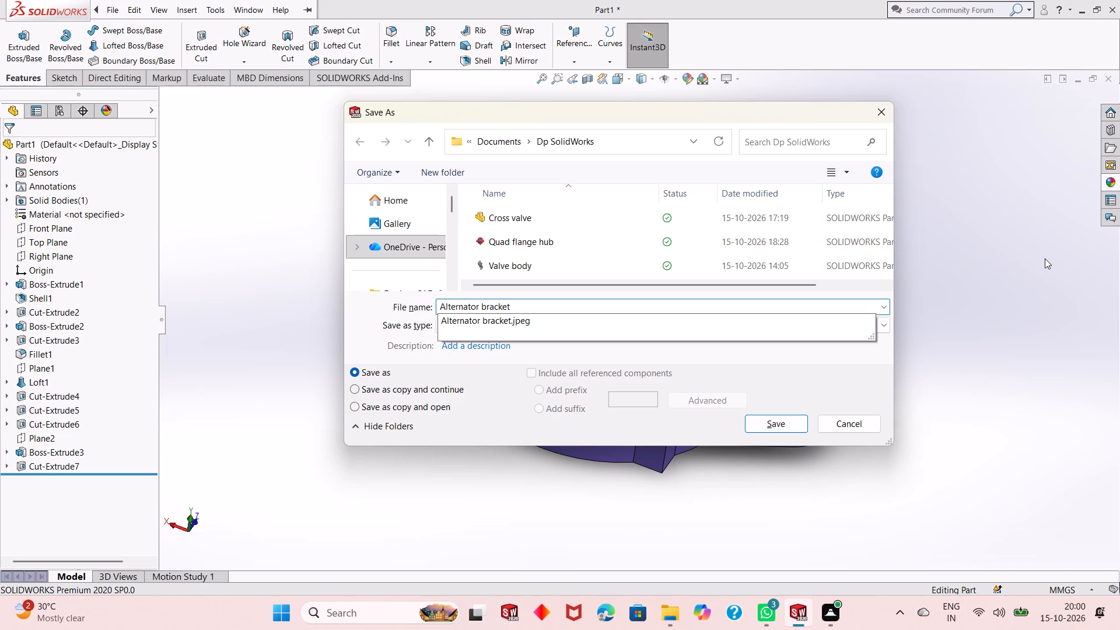
pyautogui.click(781, 423)
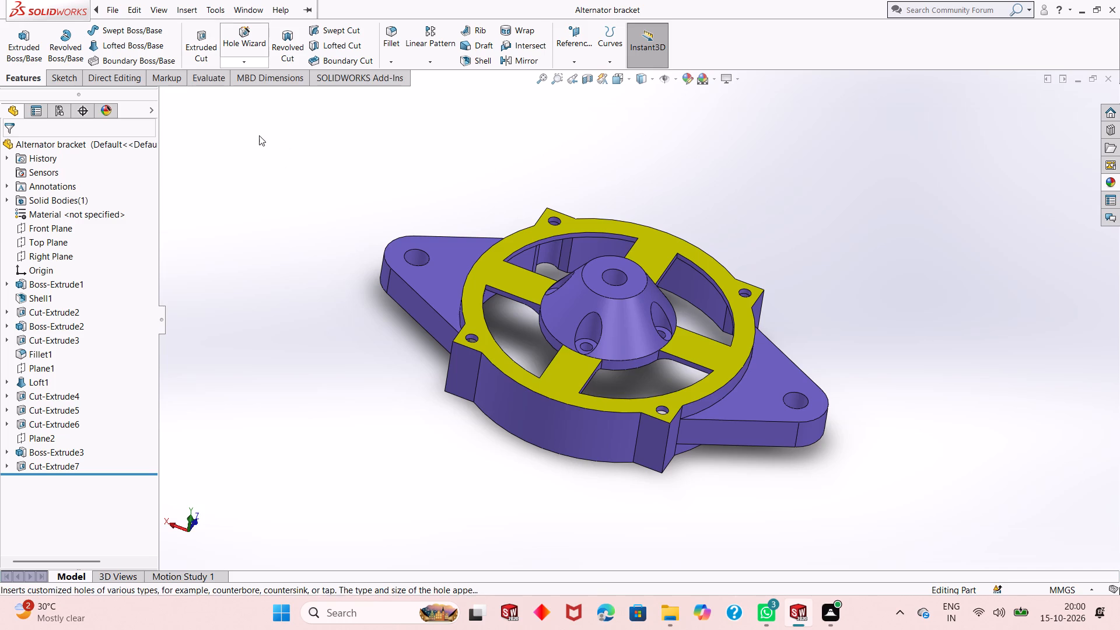
# Save a PDF copy of the coloured part as "Alternator bracket" in the Dp SolidWorks folder.
pyautogui.click(349, 4)
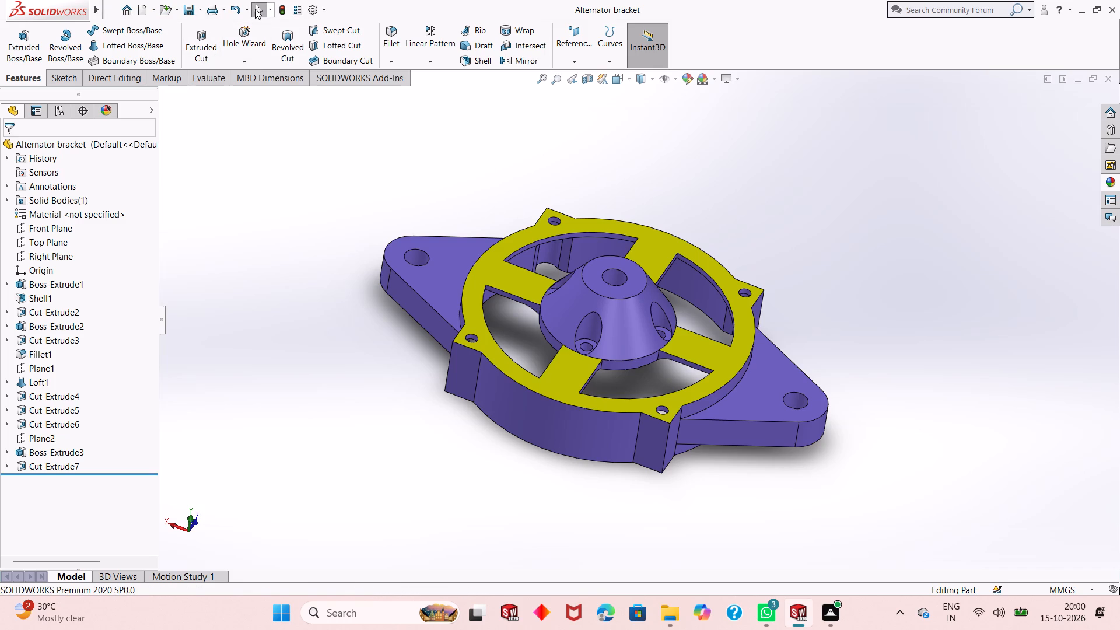
pyautogui.click(202, 8)
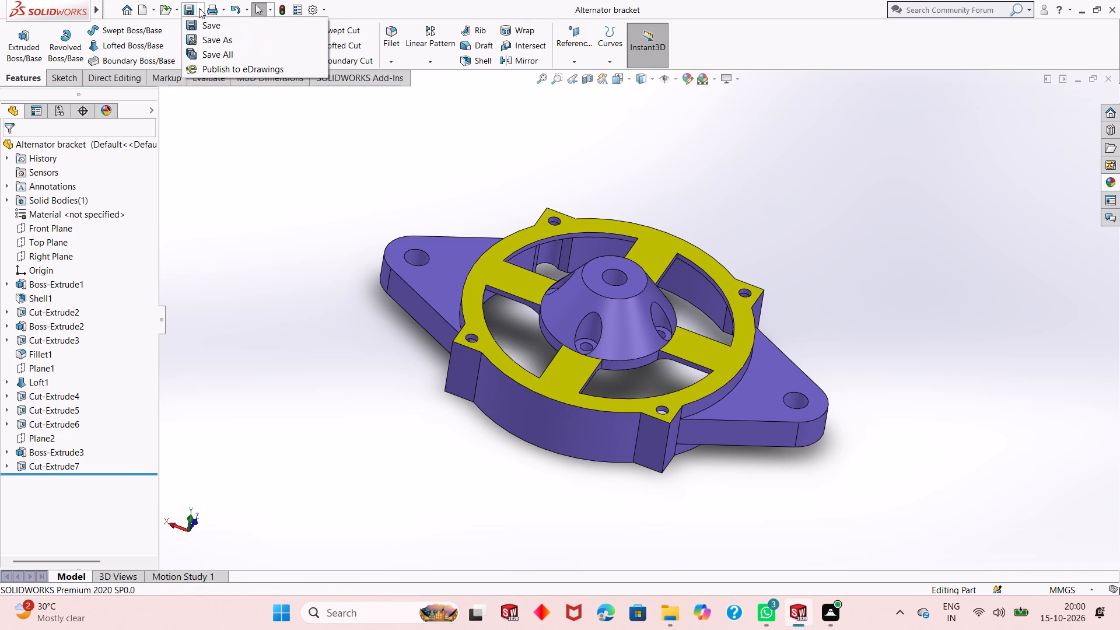
pyautogui.click(206, 36)
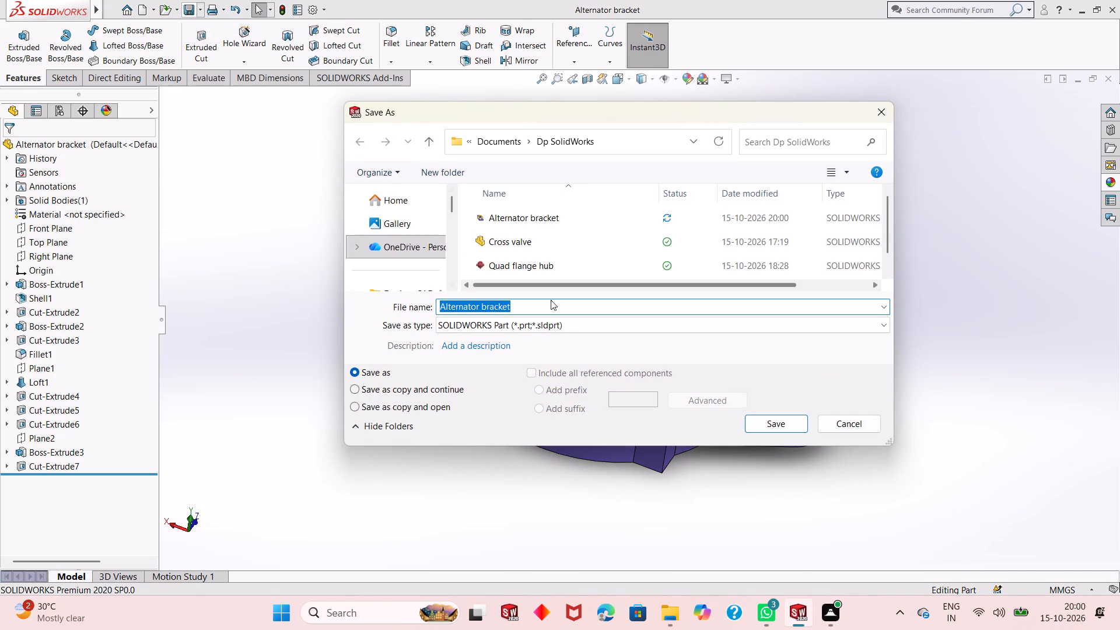
pyautogui.click(565, 327)
pyautogui.click(586, 91)
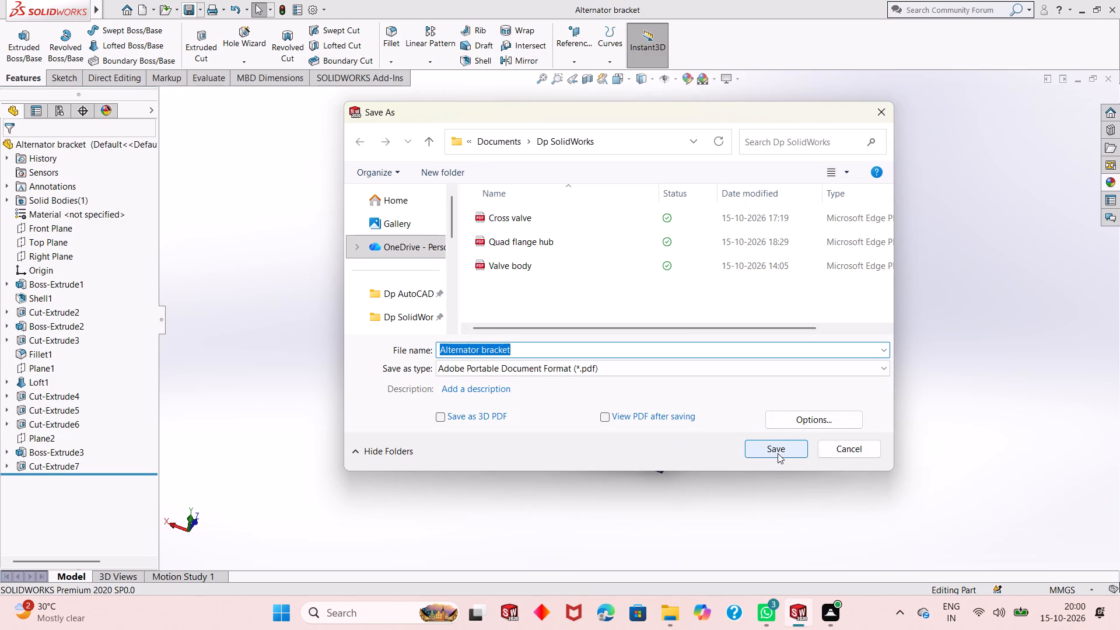
pyautogui.click(778, 453)
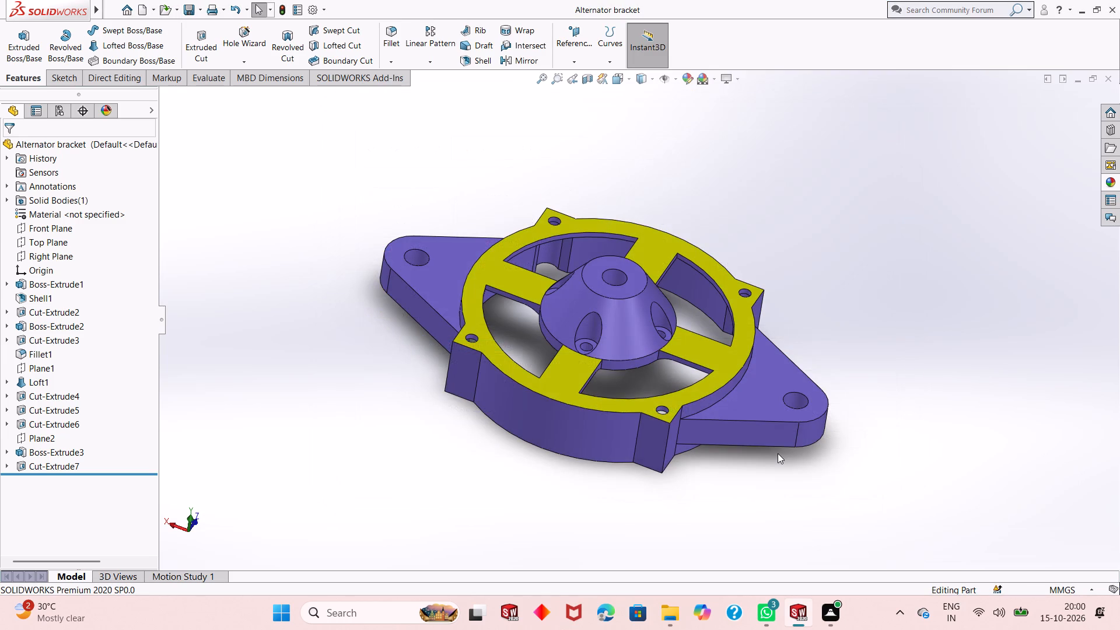